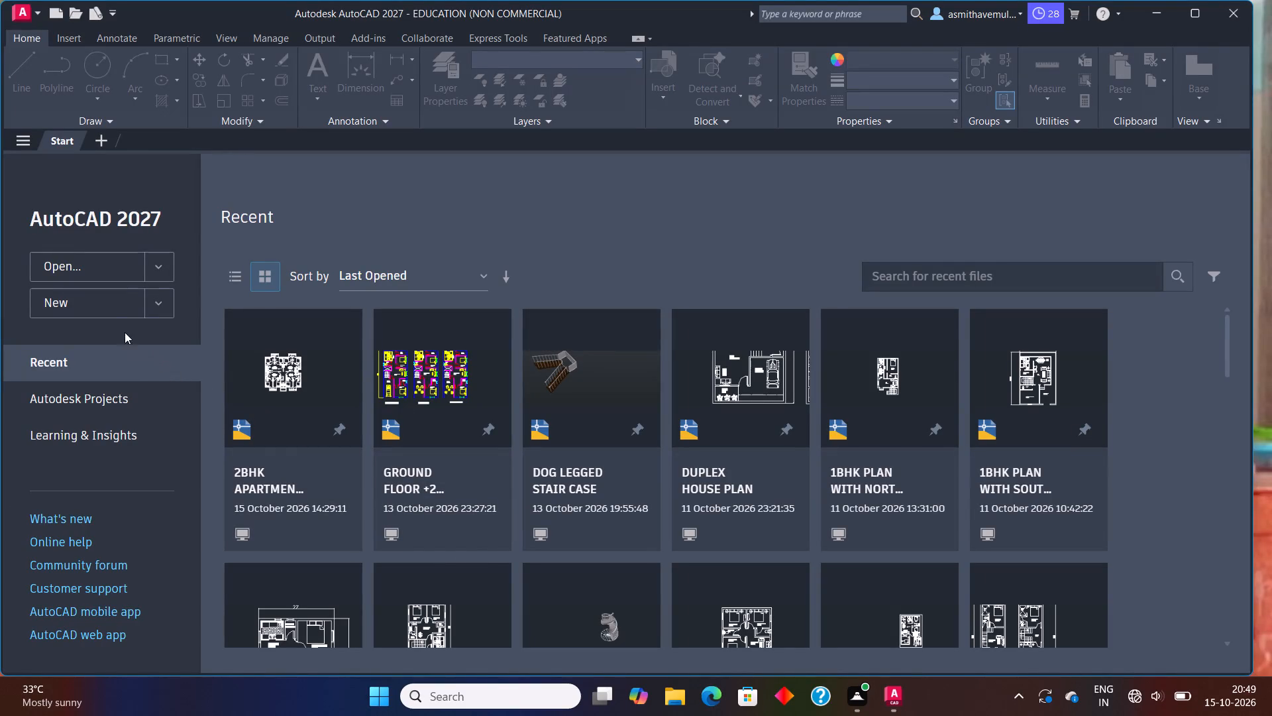
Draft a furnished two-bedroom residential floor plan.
Create a new blank drawing.
left_click(112, 310)
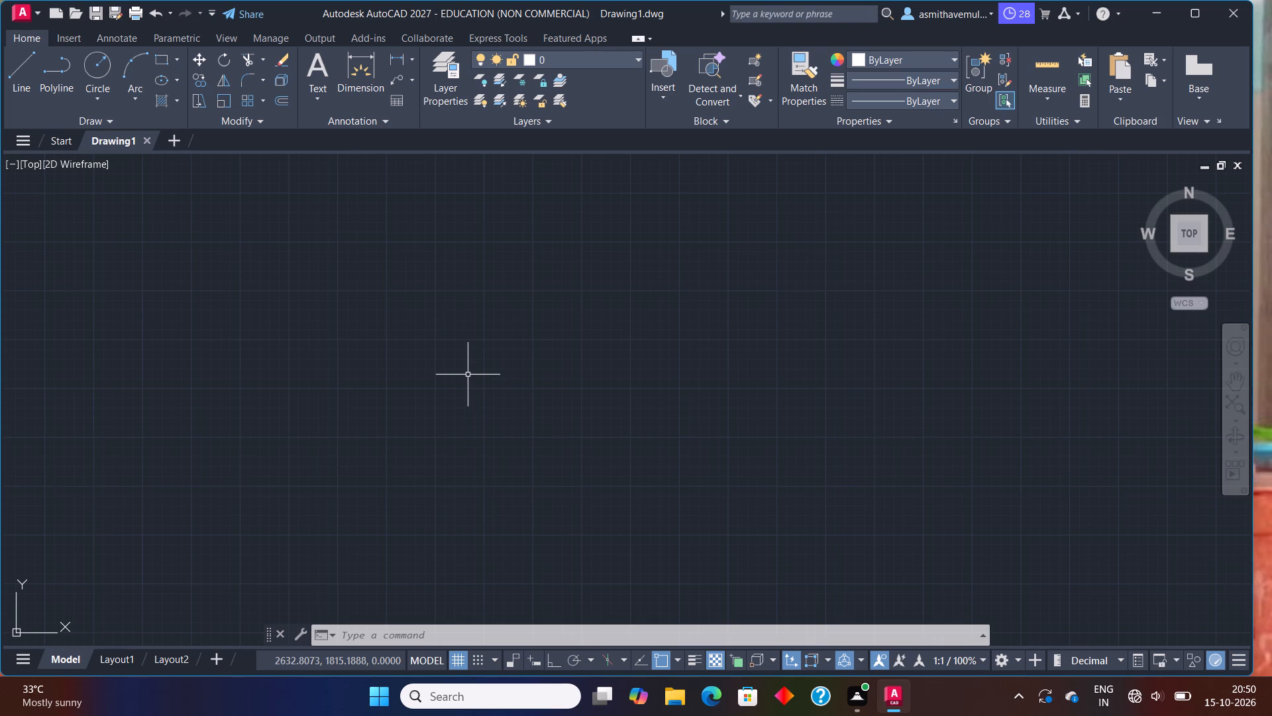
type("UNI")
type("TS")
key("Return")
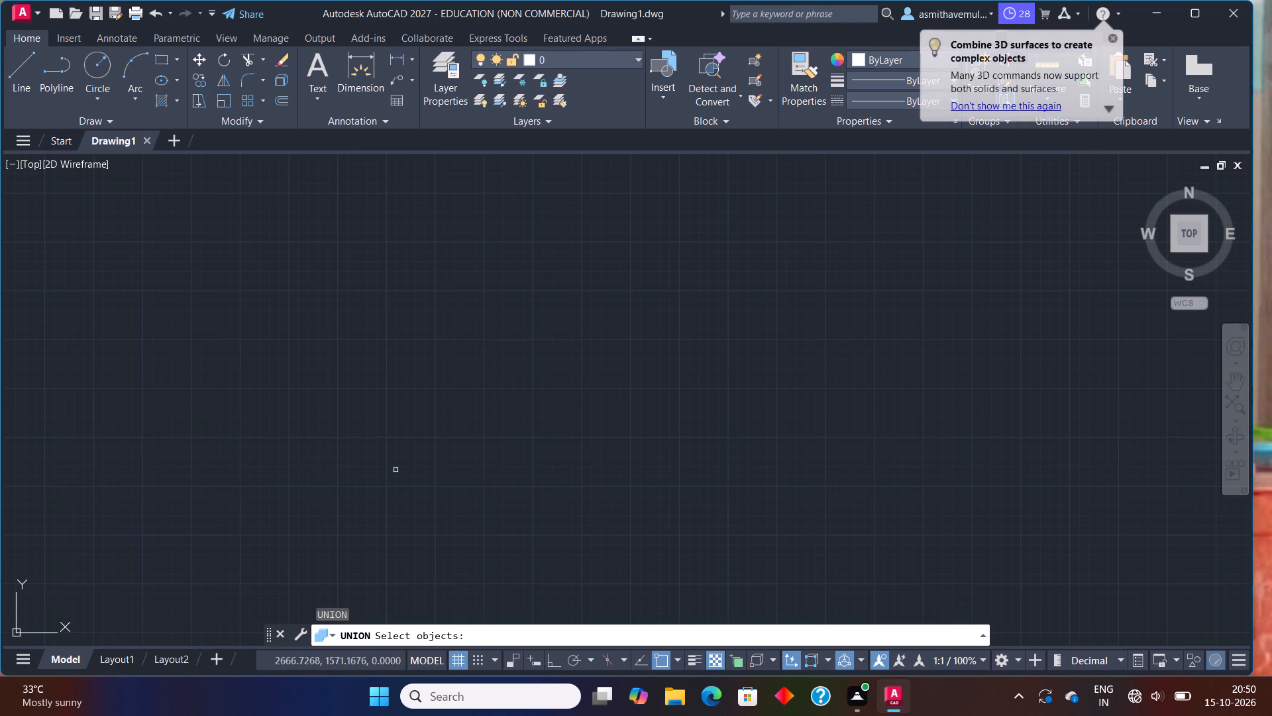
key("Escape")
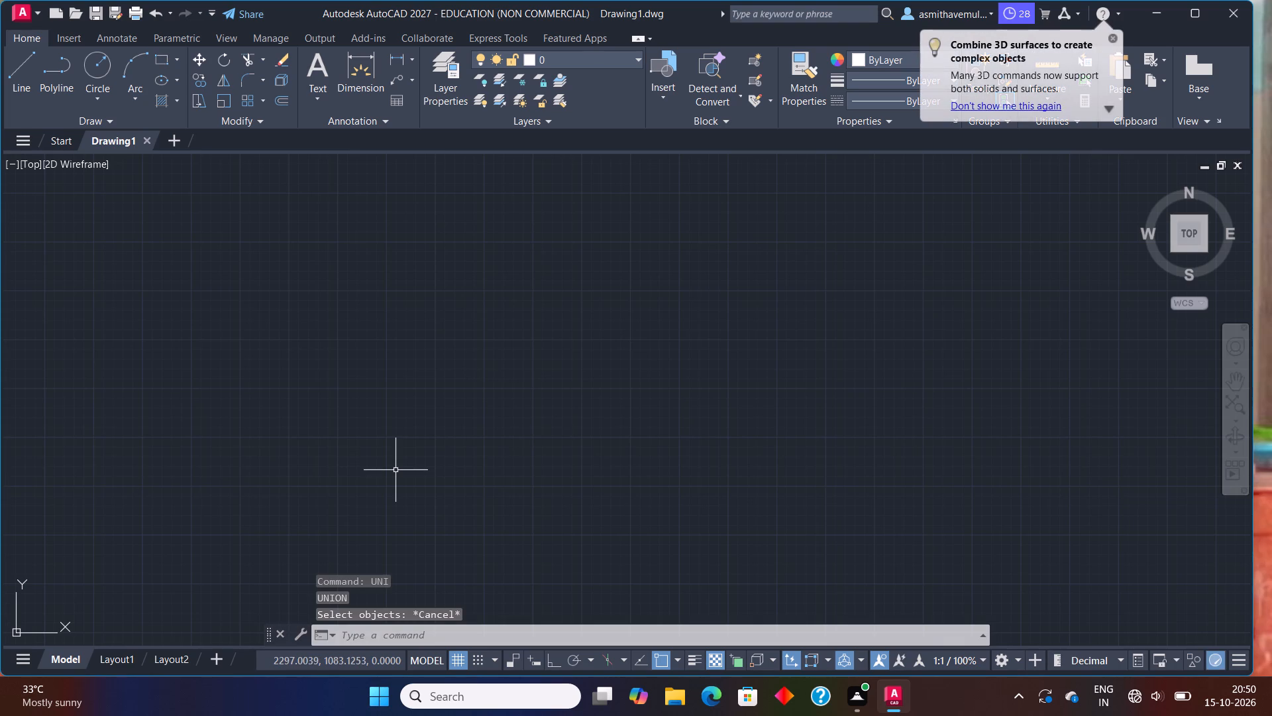
Configure the drawing units to Engineering length type with 0'-0.0" precision and an insertion scale of inches.
type("UNITS")
key("Return")
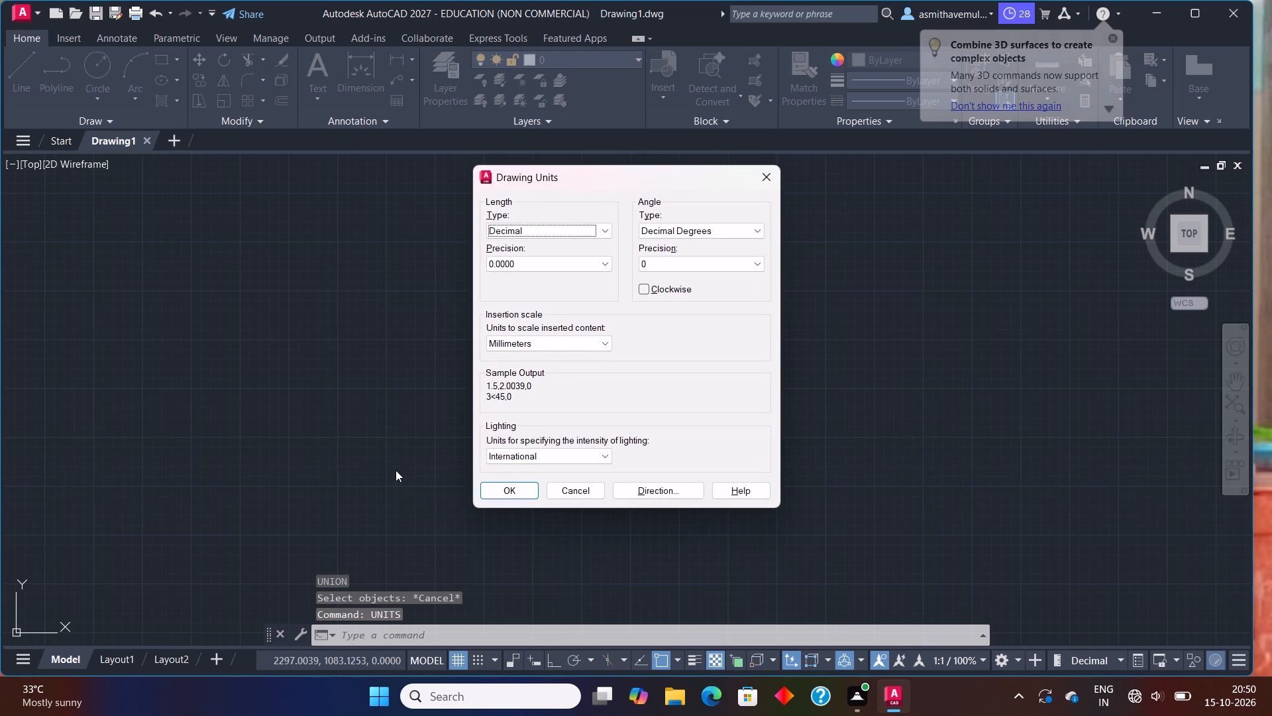
left_click(602, 233)
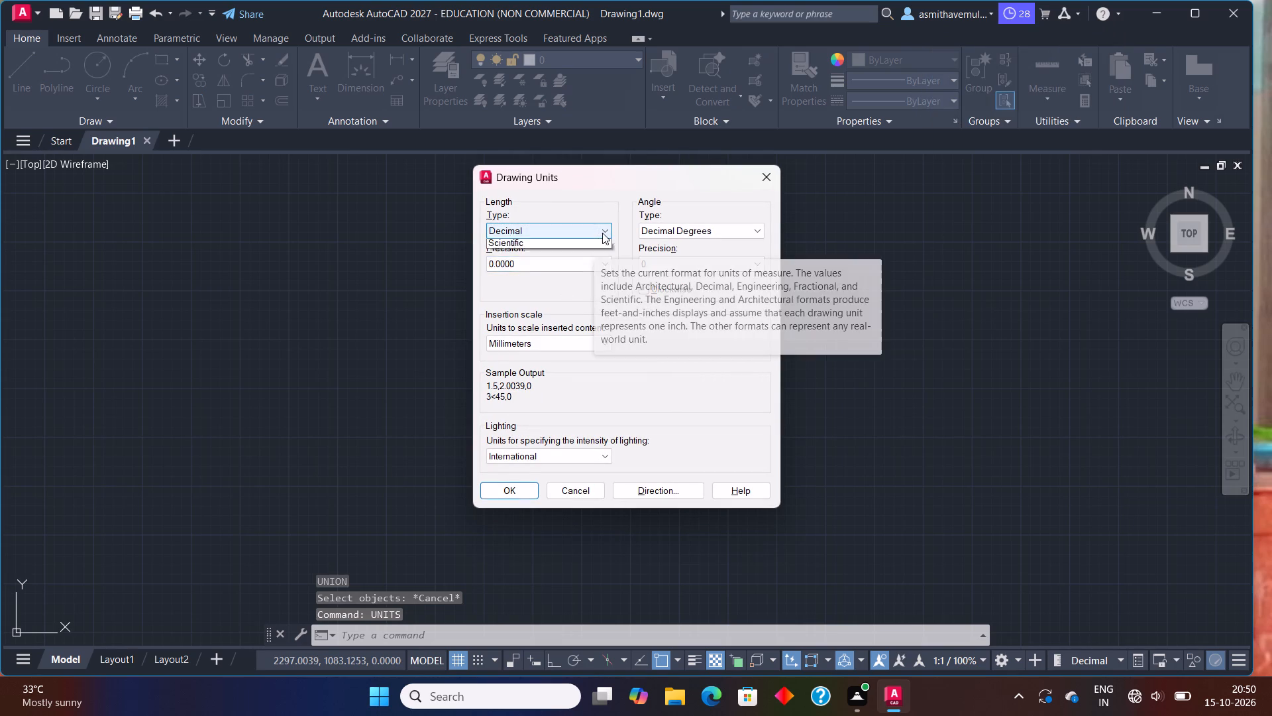
left_click(597, 268)
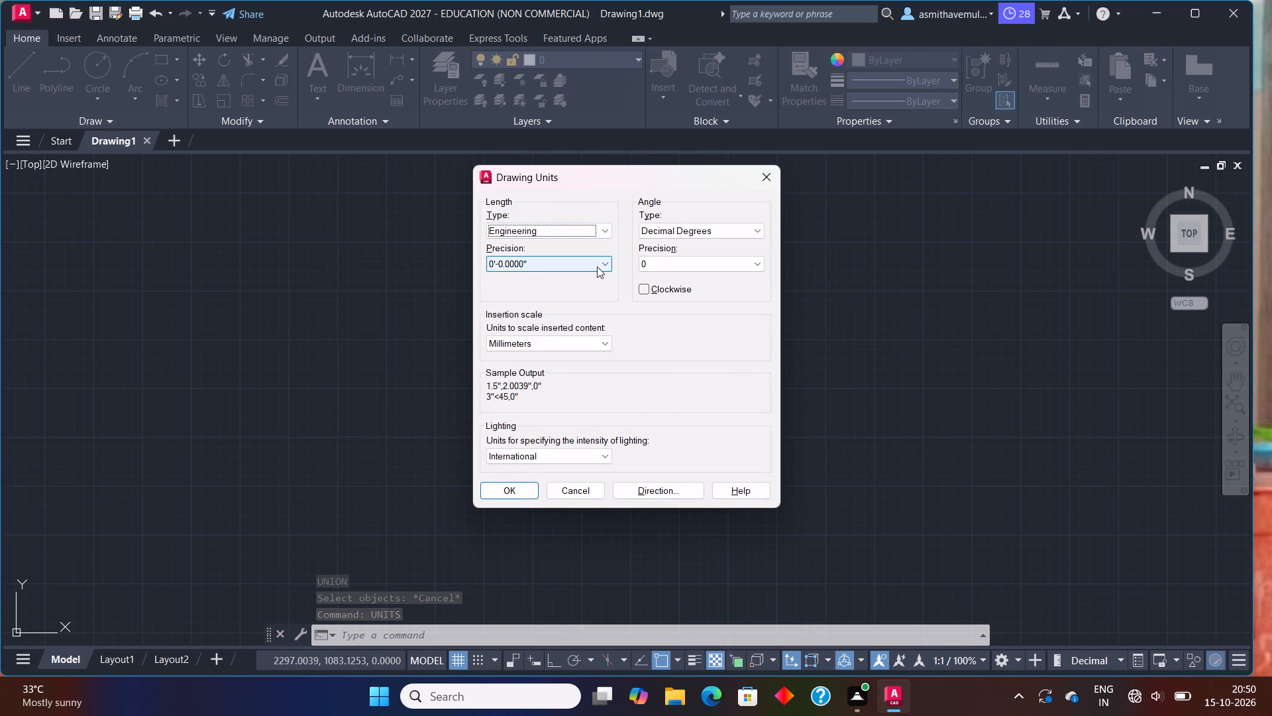
left_click(597, 267)
left_click(594, 288)
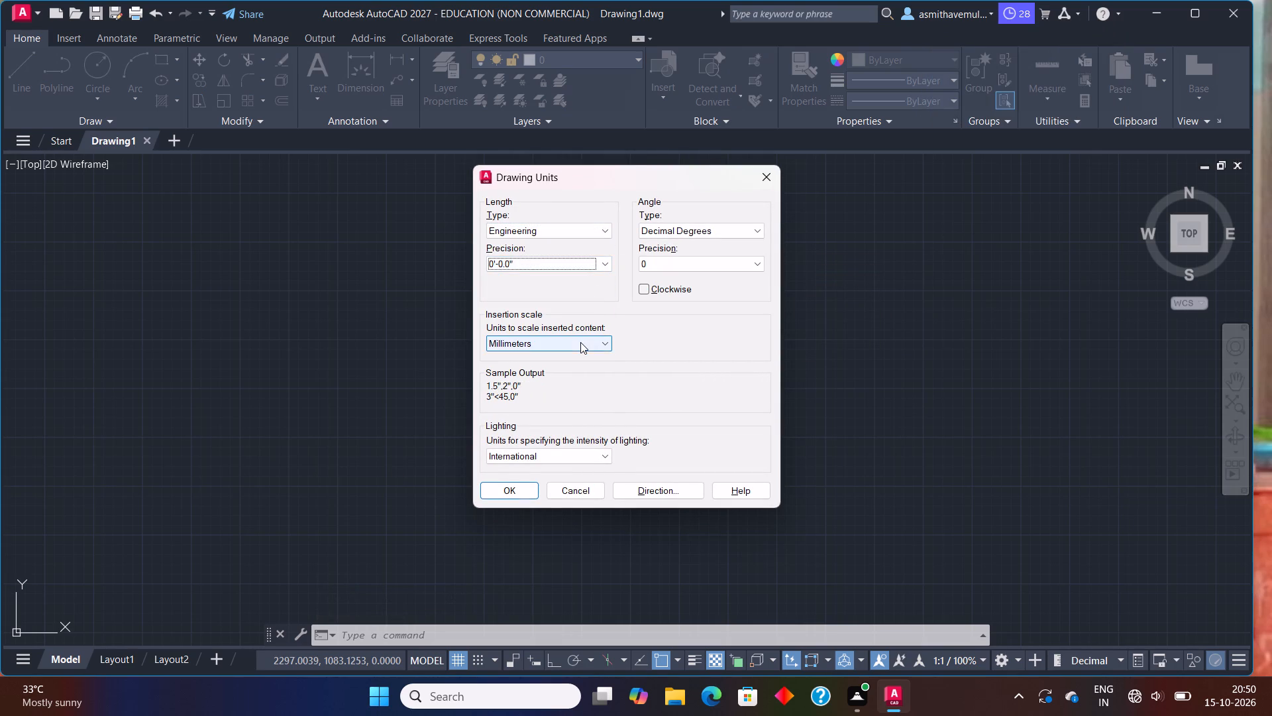
left_click(580, 342)
left_click(574, 365)
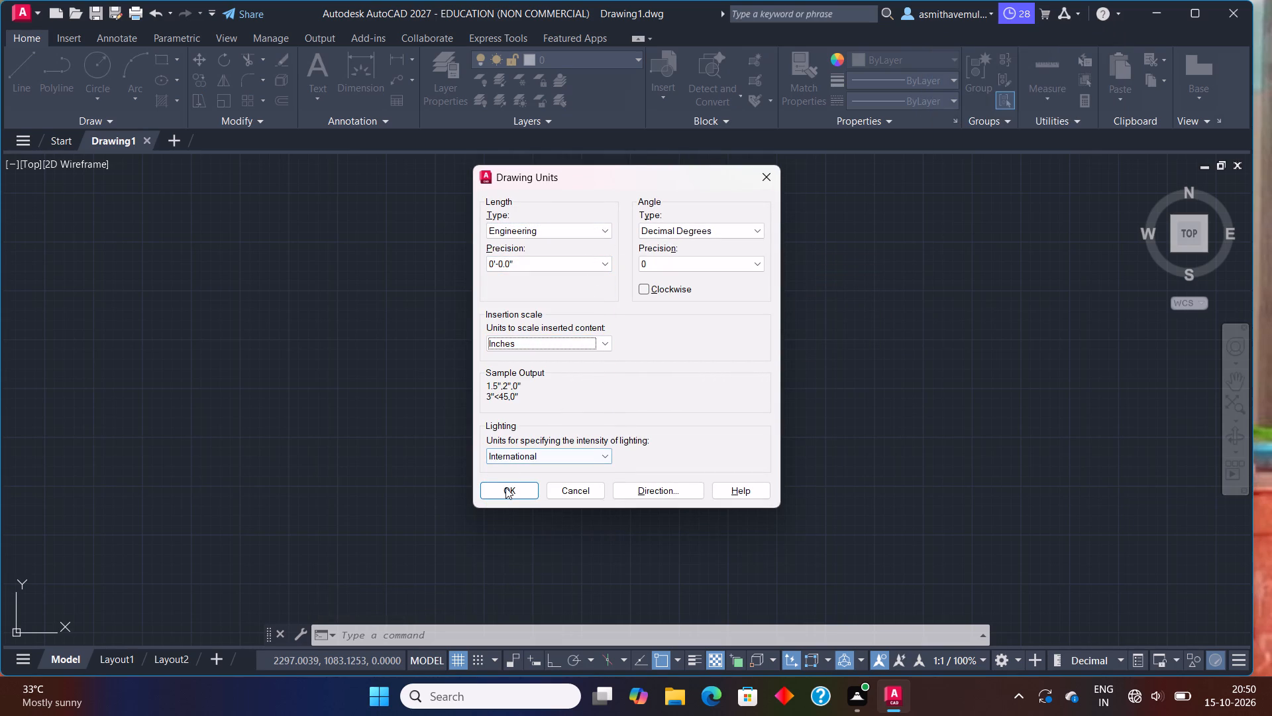
left_click(505, 491)
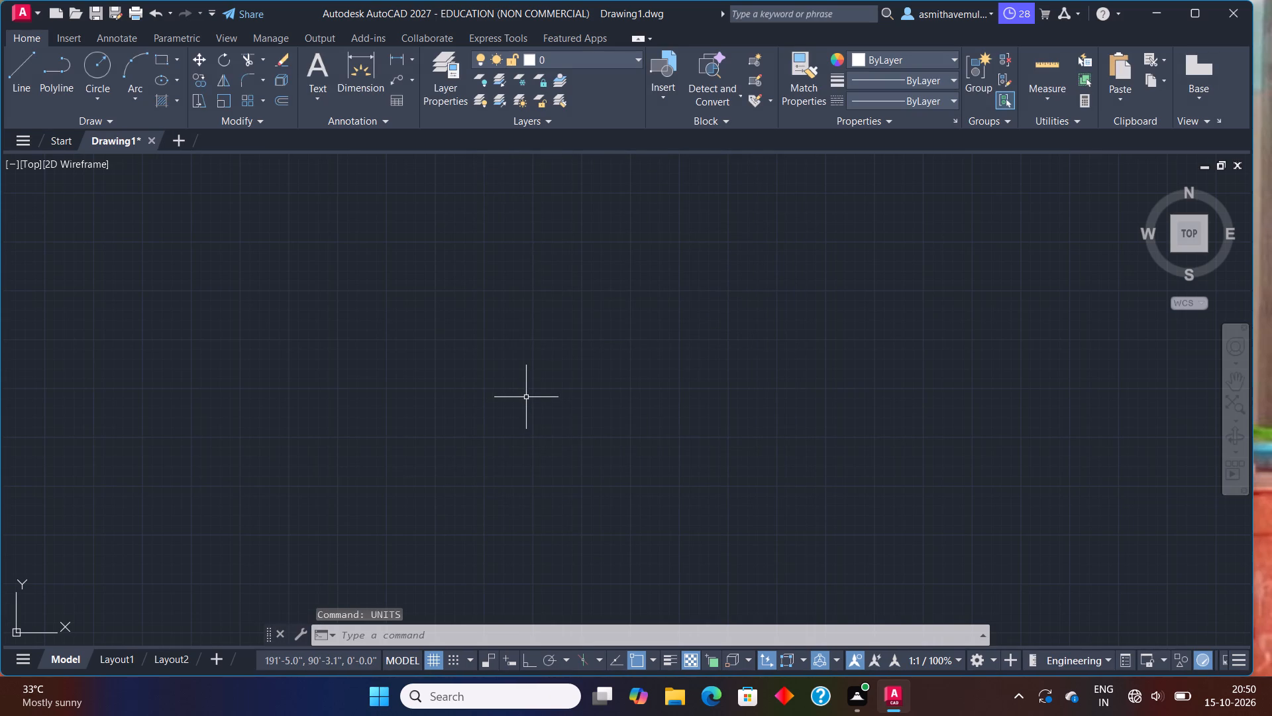
Modify the ISO-25 dimension style's primary units to Engineering format with 0'-0.0" precision.
key("d")
key("Return")
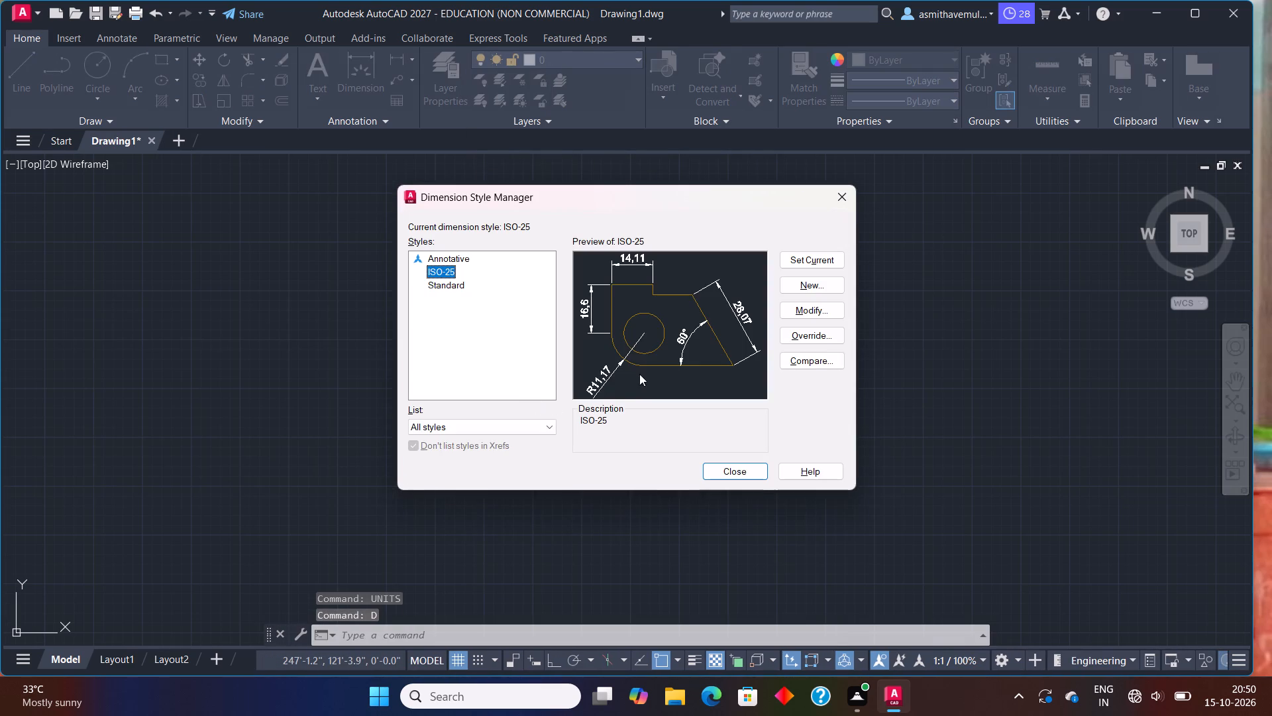
left_click(792, 311)
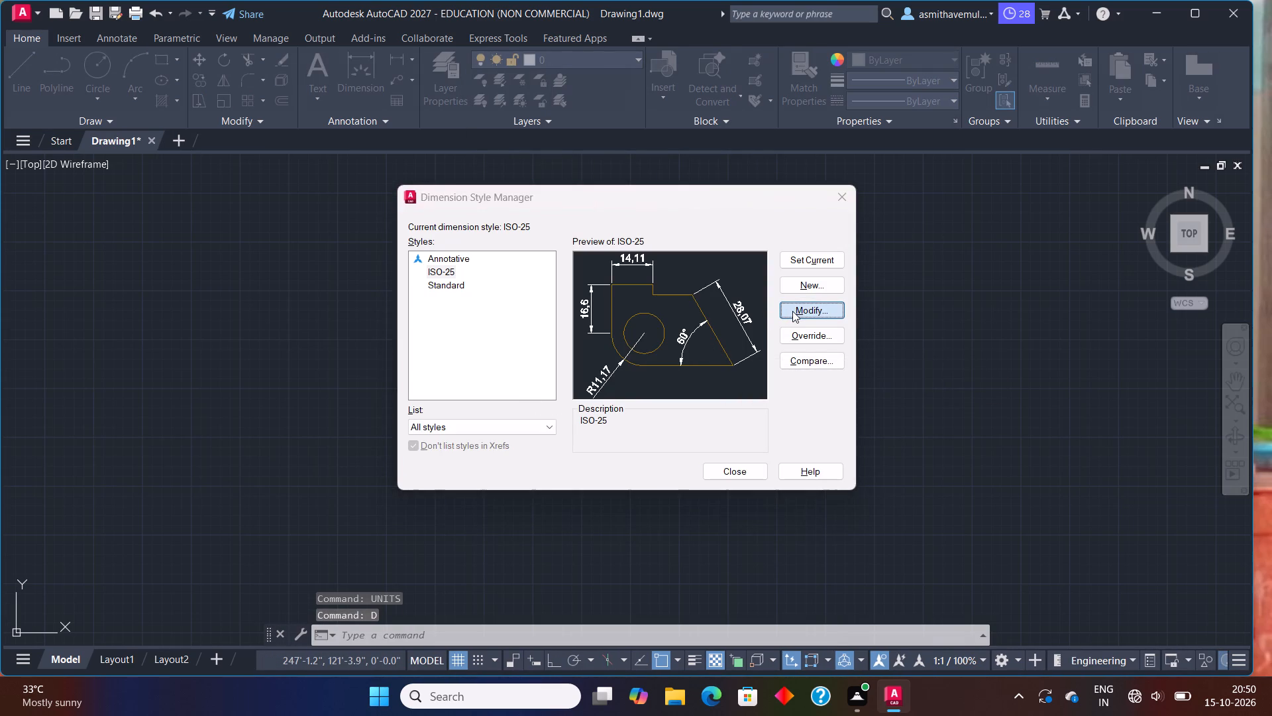
left_click(586, 200)
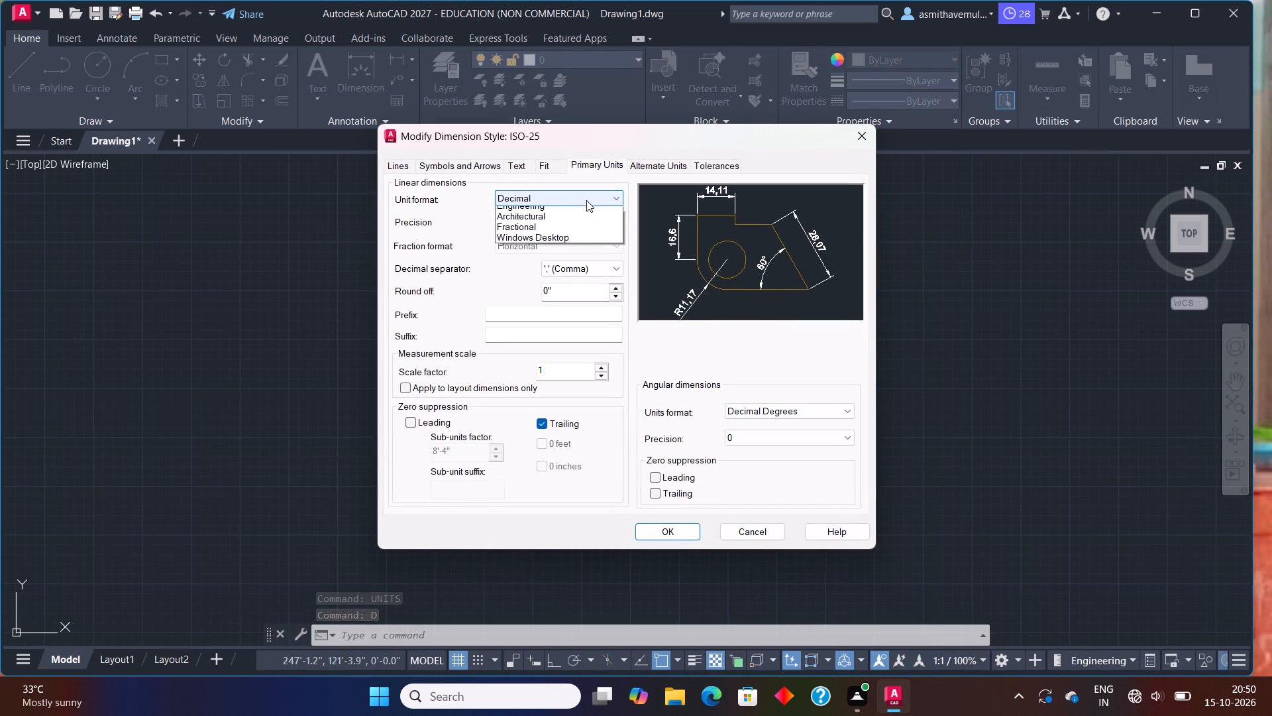
left_click(584, 237)
left_click(587, 223)
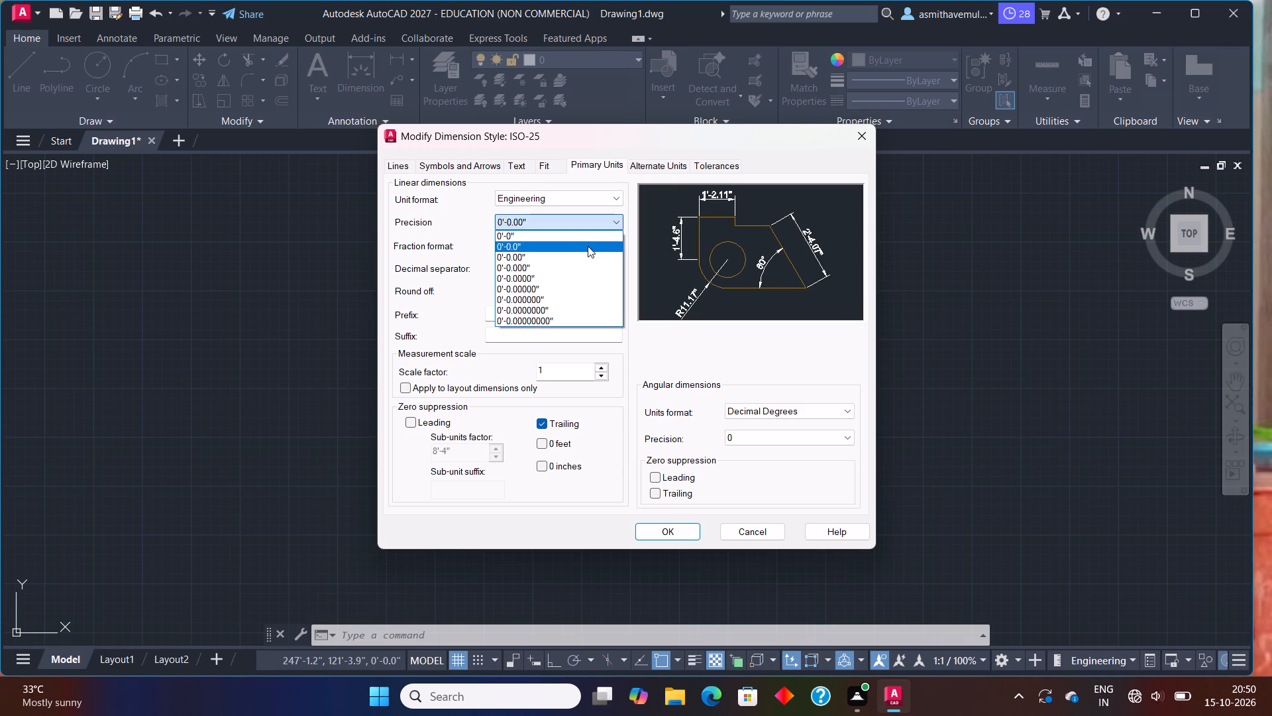
left_click(588, 249)
Set the ISO-25 dimension style's text height to 1' and apply the style changes.
left_click(521, 168)
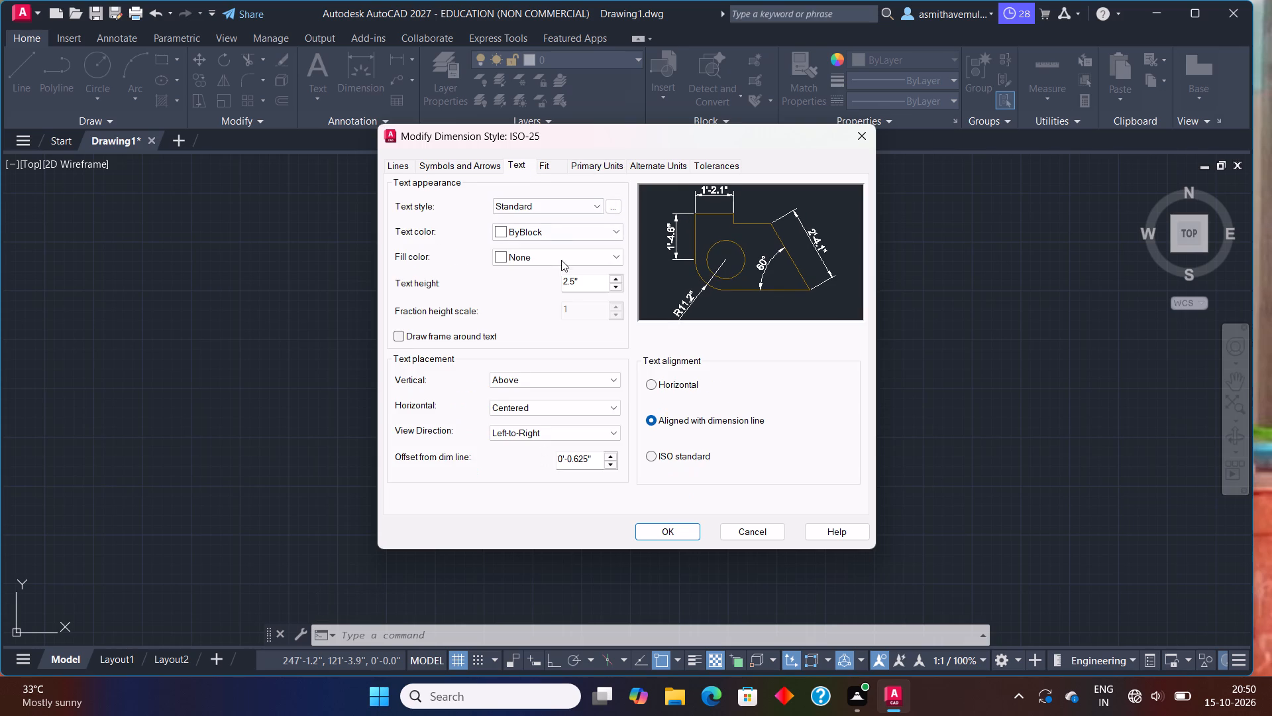
left_click(581, 278)
key("BackSpace")
key("BackSpace")
key("BackSpace")
key("BackSpace")
key("BackSpace")
key("BackSpace")
key("BackSpace")
key("BackSpace")
key("BackSpace")
key("BackSpace")
key("BackSpace")
key("BackSpace")
key("BackSpace")
key("1")
key("apostrophe")
left_click(639, 536)
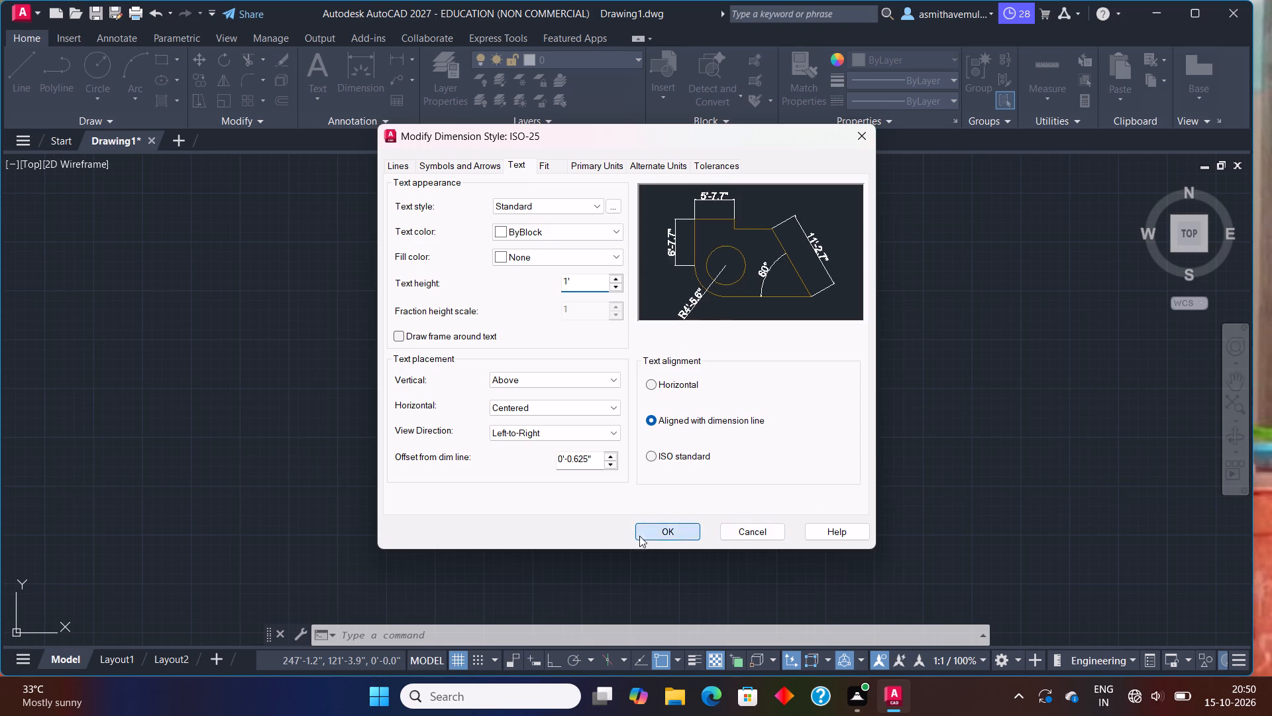
Make ISO-25 the current dimension style and close the Dimension Style Manager.
double_click(821, 258)
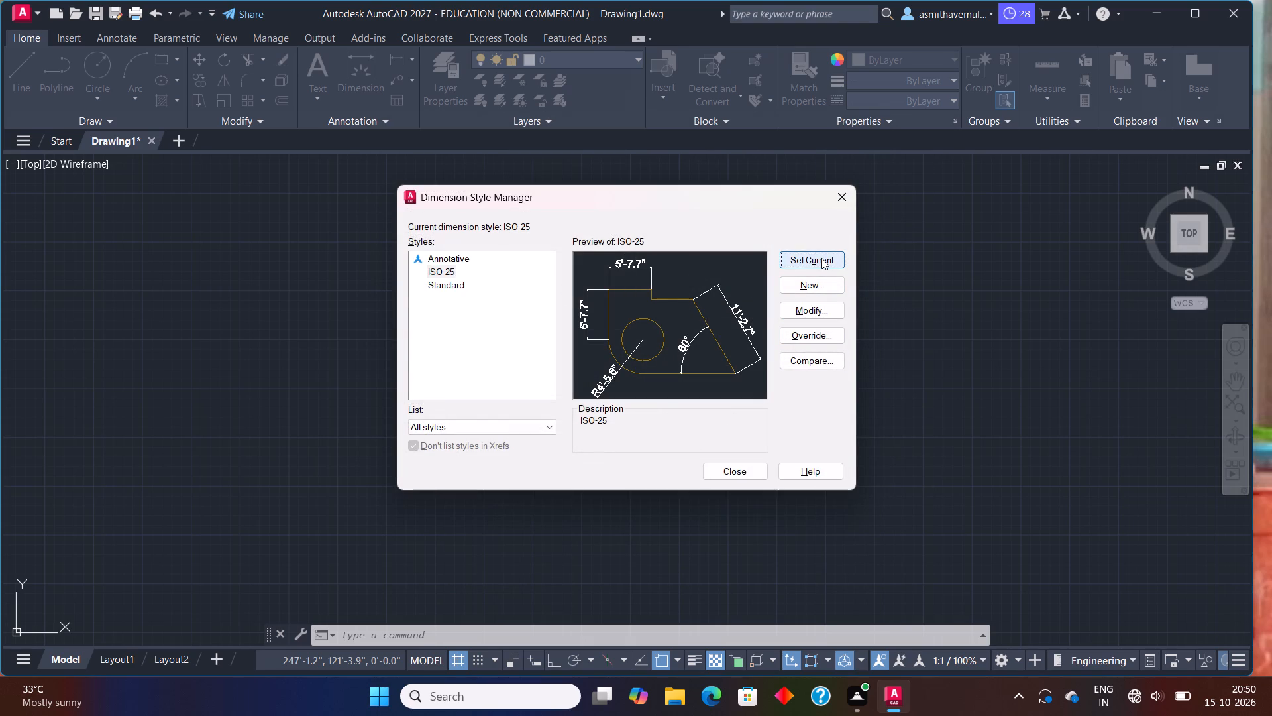
left_click(821, 258)
left_click(844, 196)
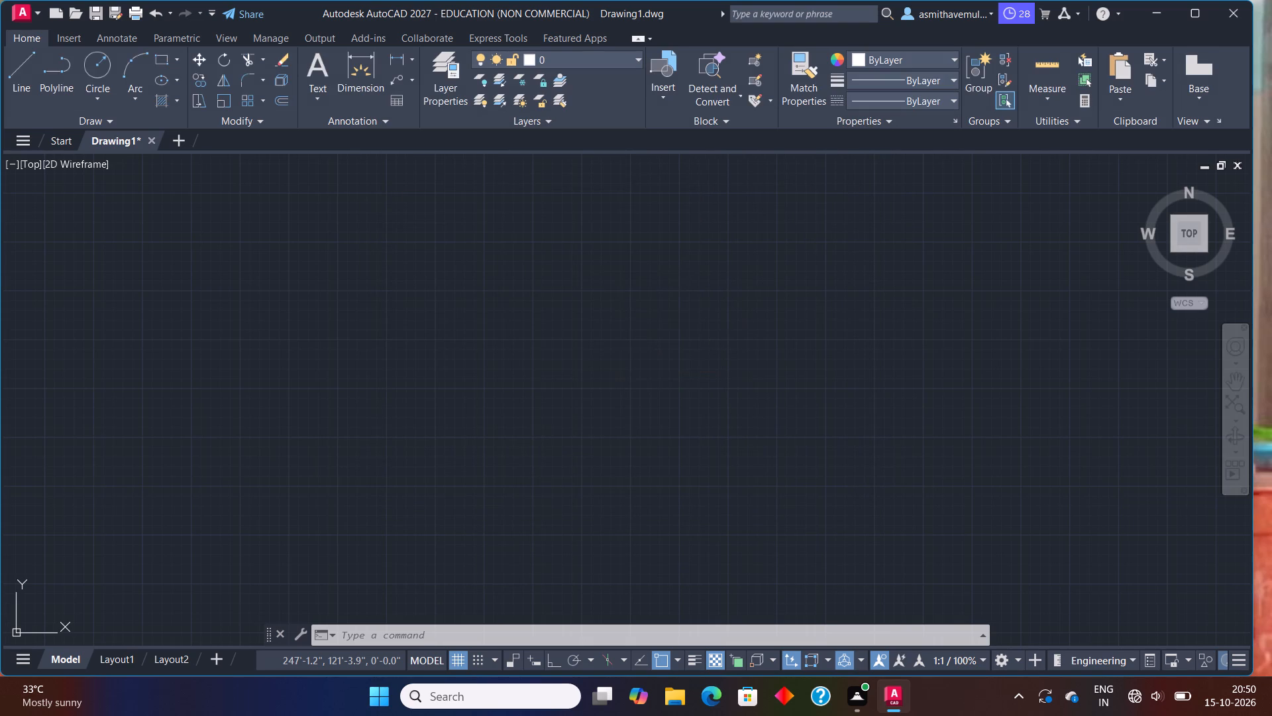
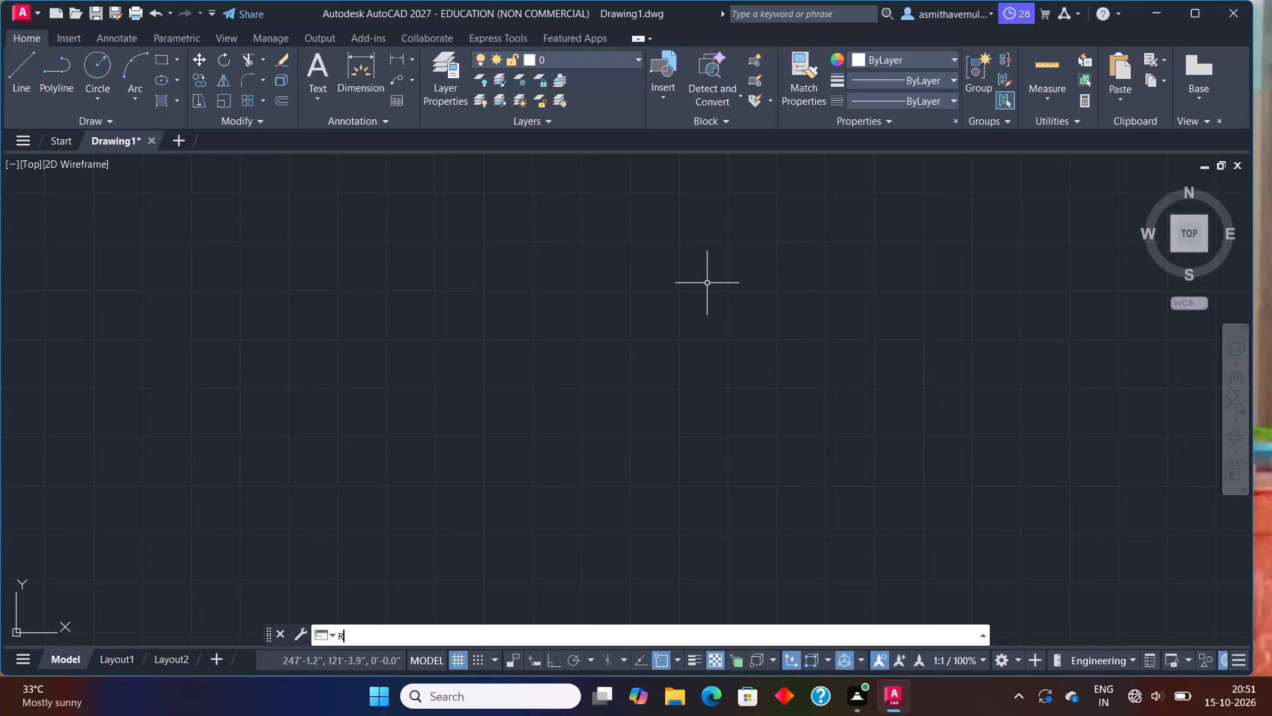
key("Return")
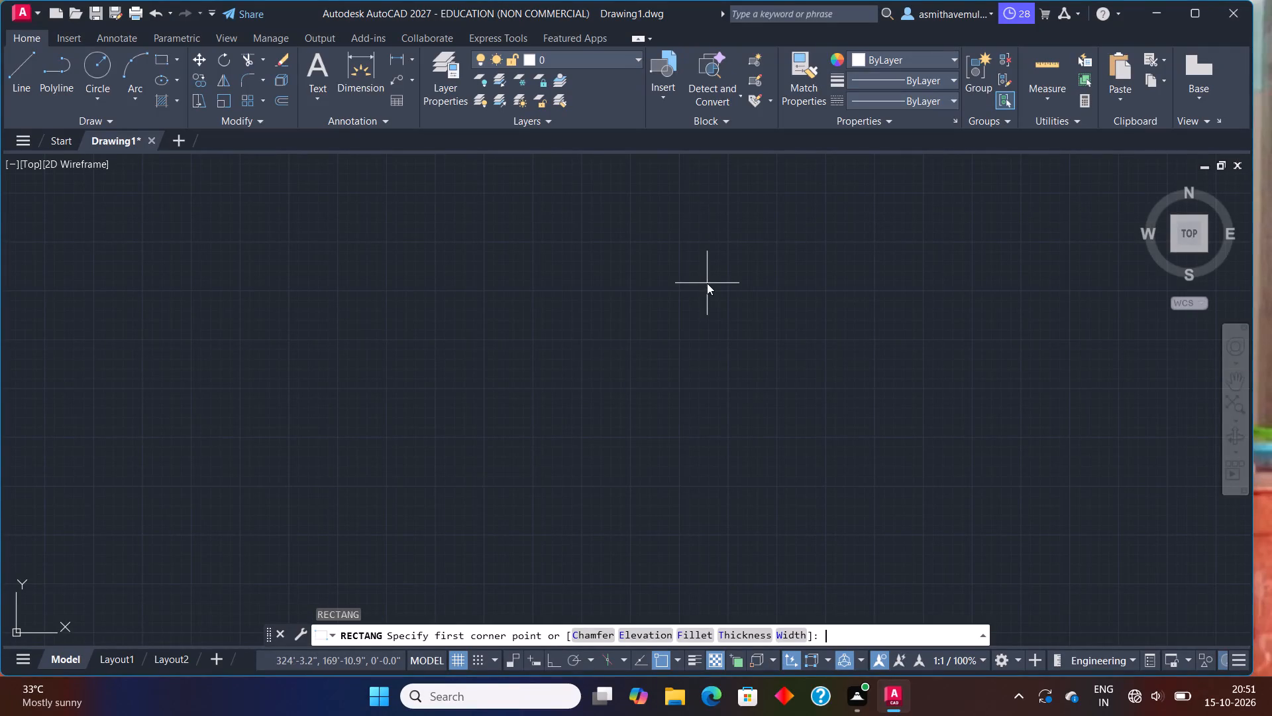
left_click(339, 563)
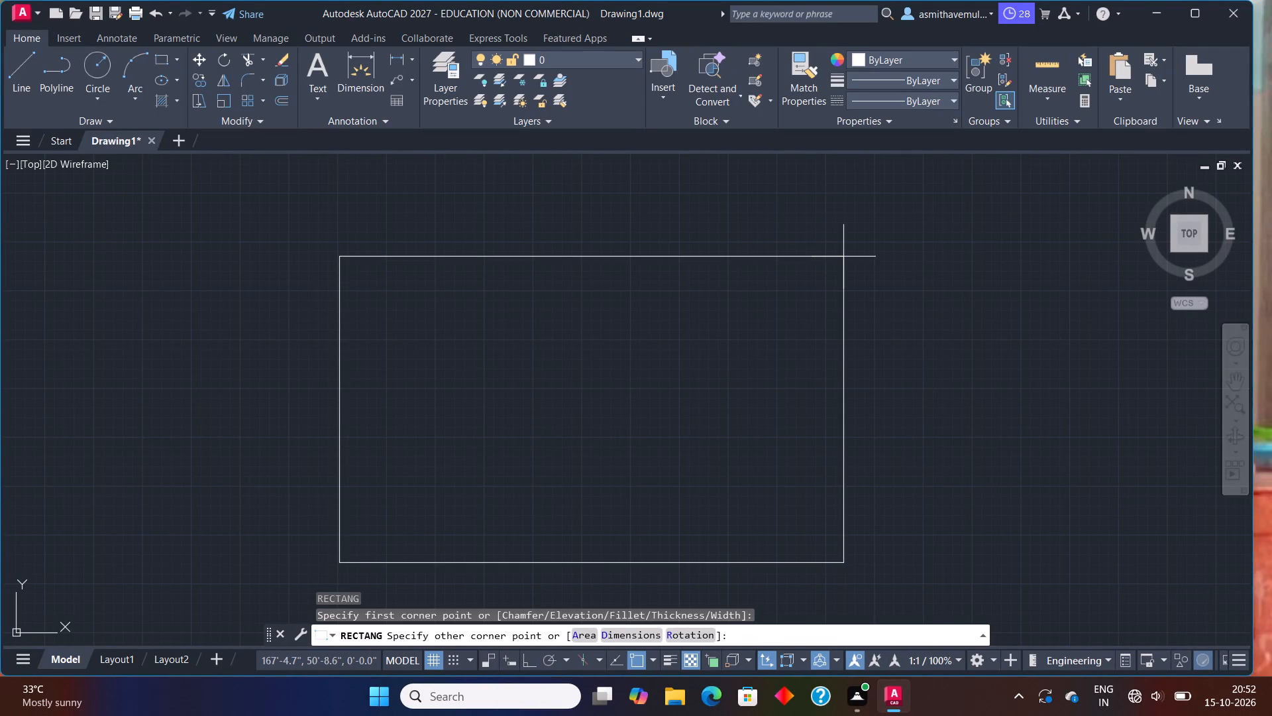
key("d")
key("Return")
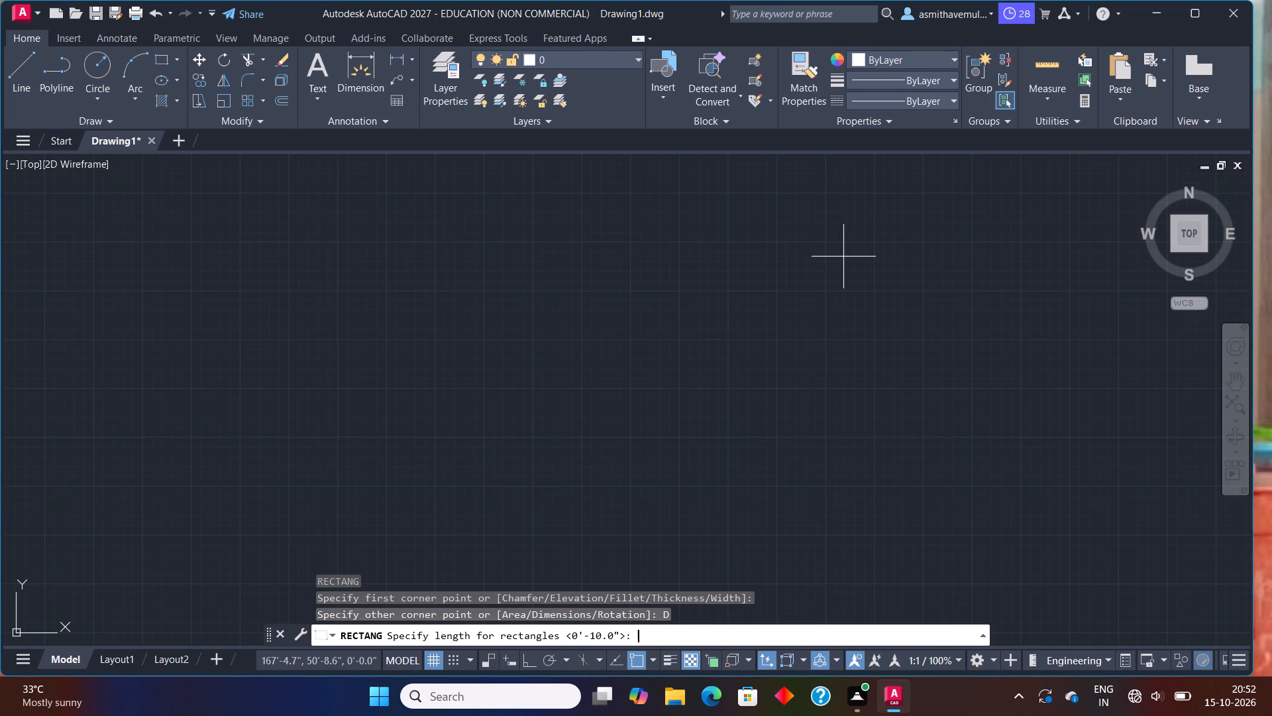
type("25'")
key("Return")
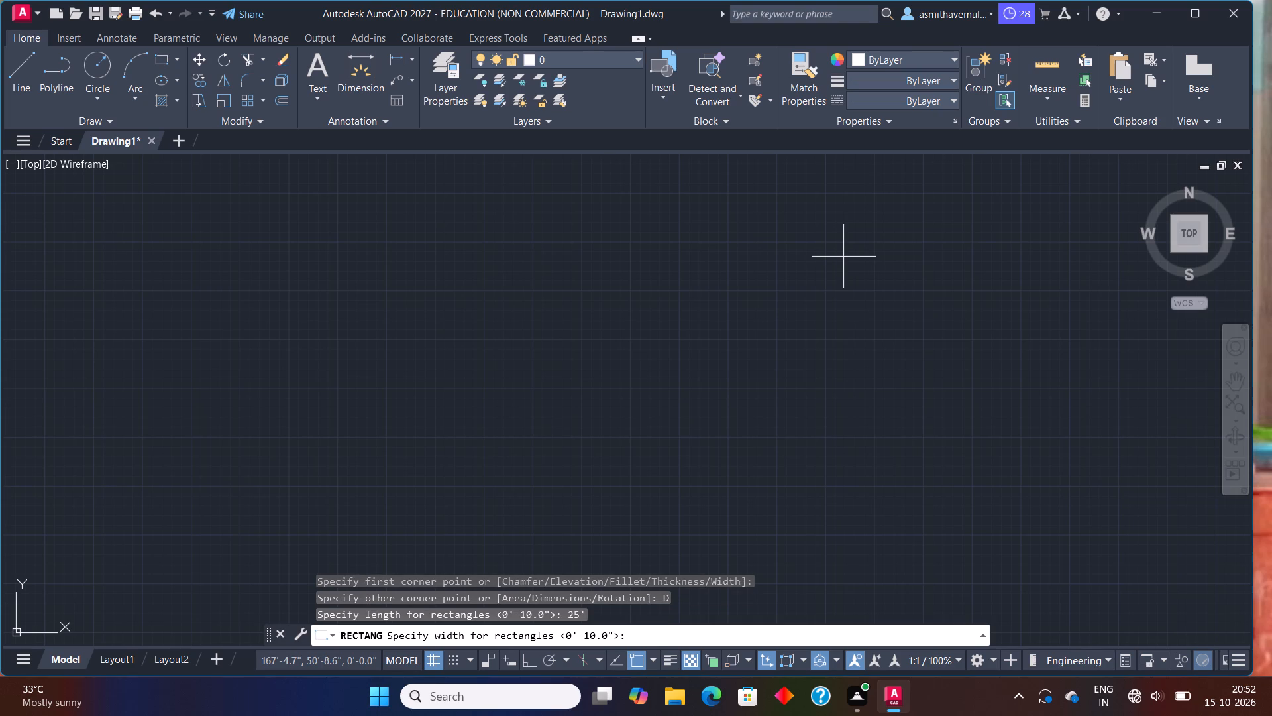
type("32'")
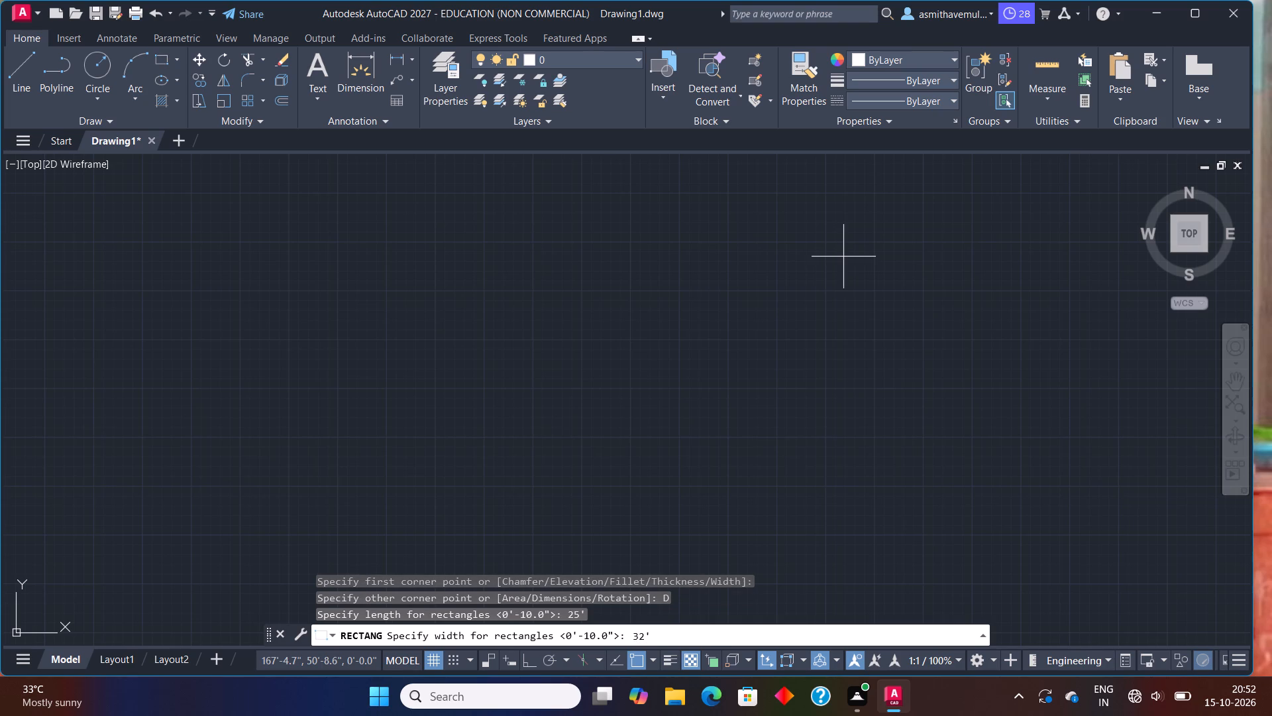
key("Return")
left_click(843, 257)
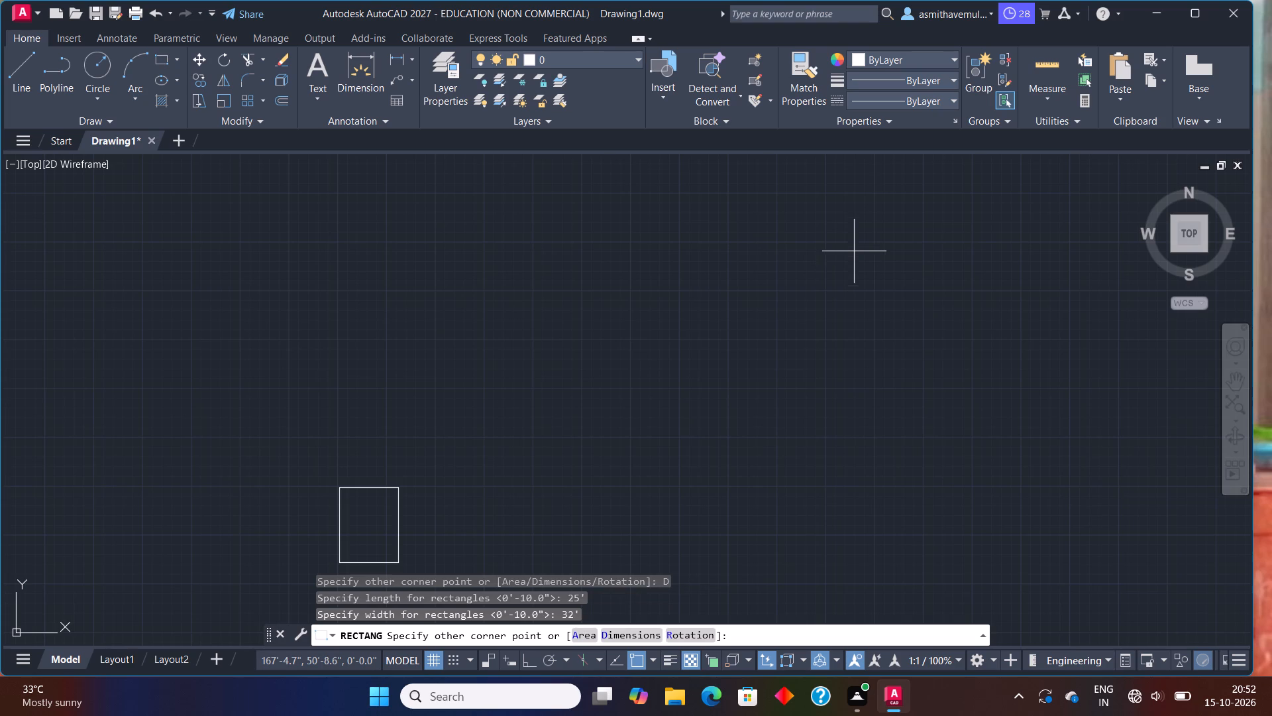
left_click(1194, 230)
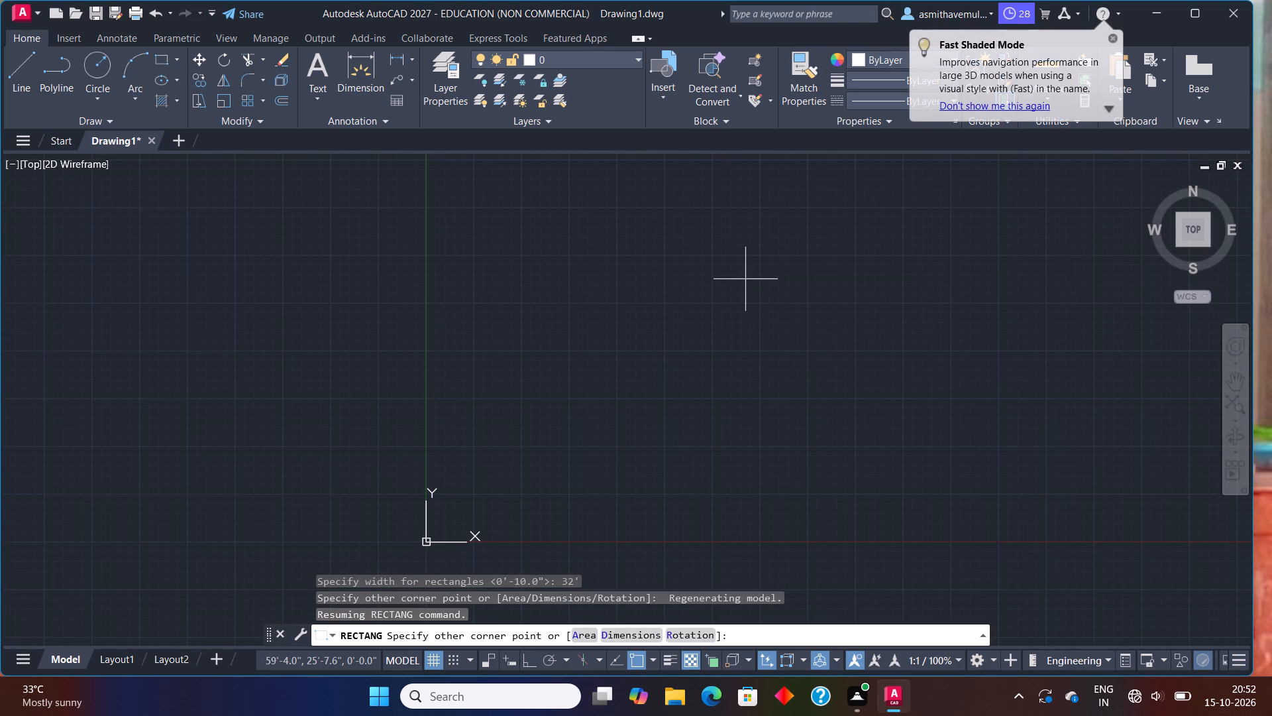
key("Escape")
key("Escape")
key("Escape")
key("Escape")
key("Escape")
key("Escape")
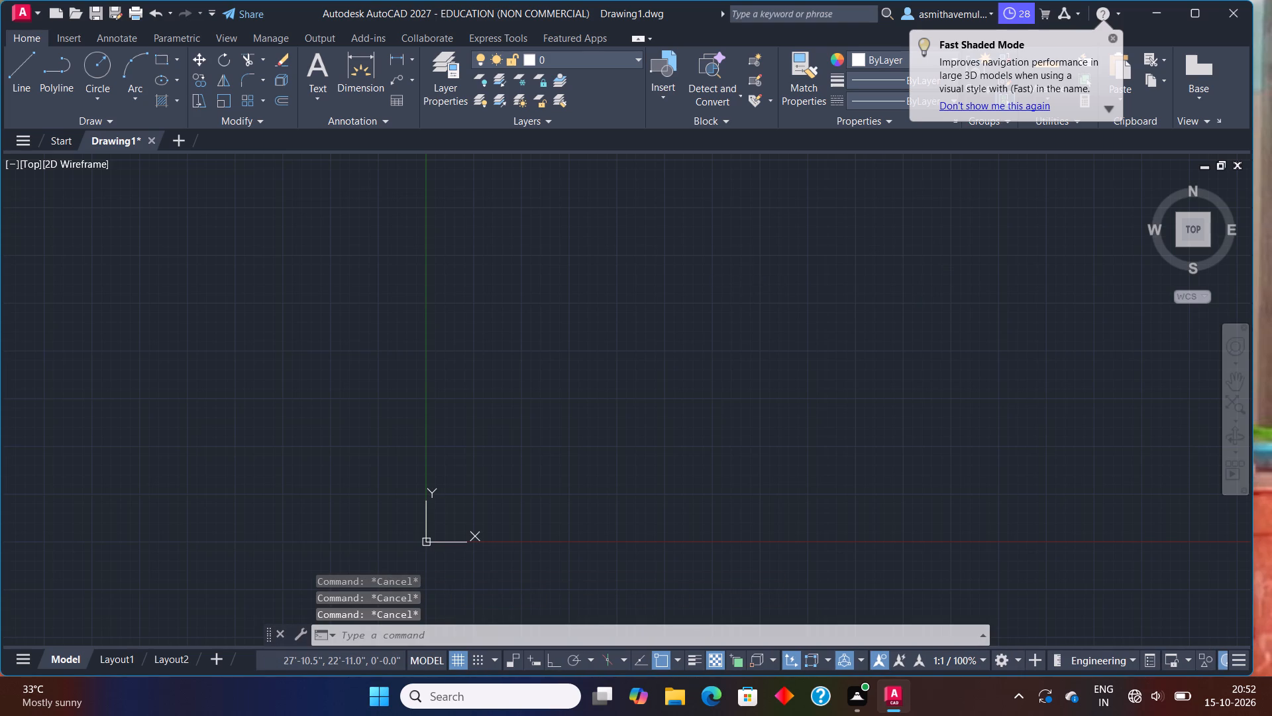
Draw a rectangle 25' long and 32' wide by dimensions in an empty area of the top view.
left_click(1192, 228)
double_click(1196, 227)
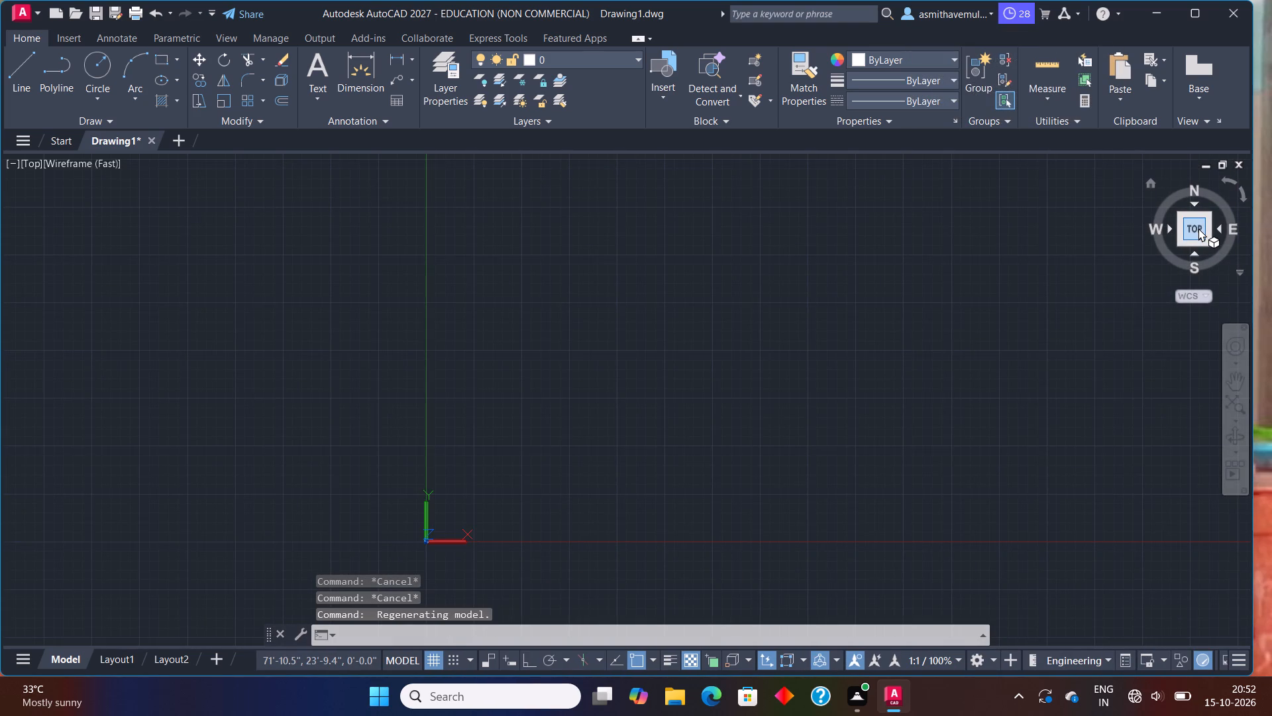
scroll(929, 316, "down", 5)
middle_click_drag(894, 331, 5, 475)
scroll(22, 380, "down", 1)
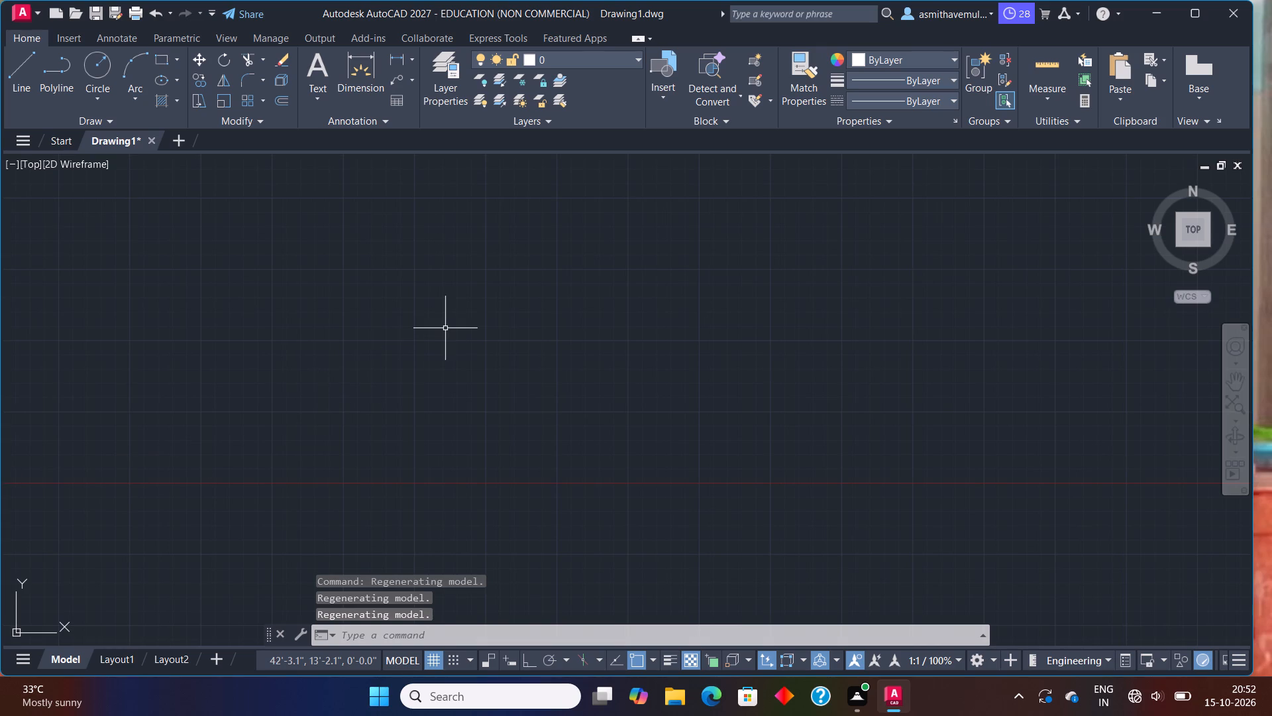
type("REC")
key("Return")
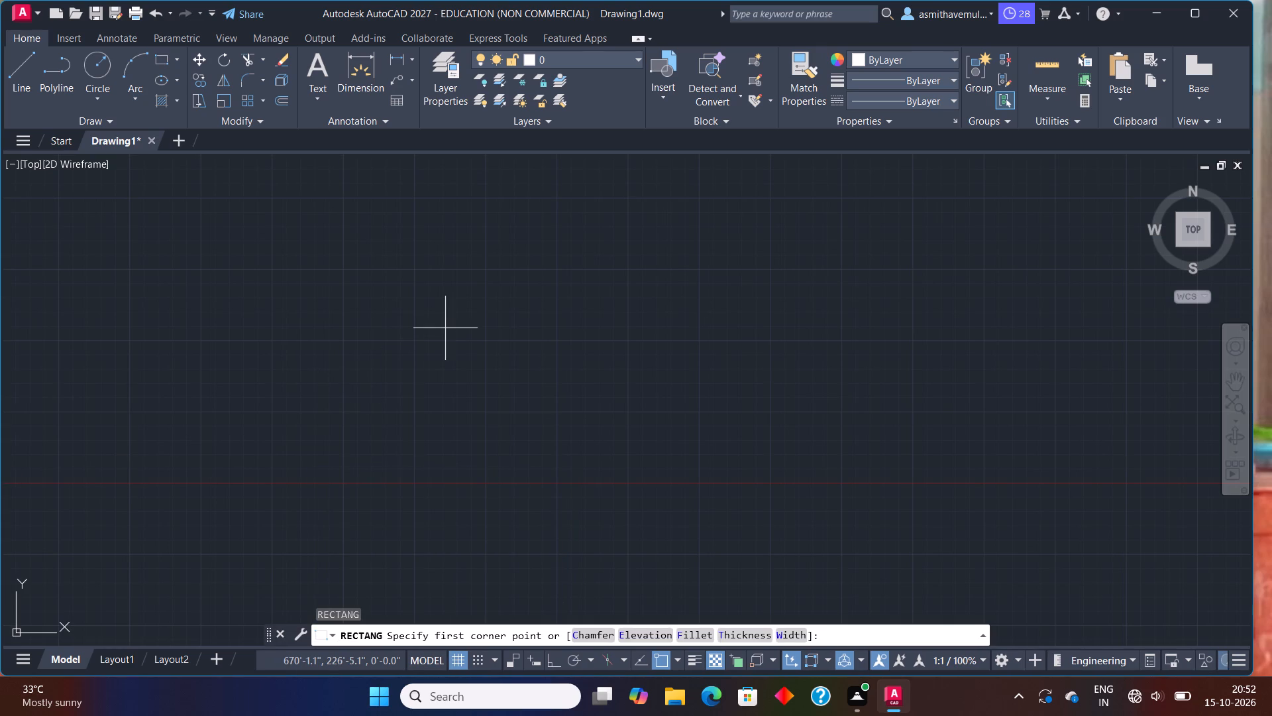
left_click(202, 548)
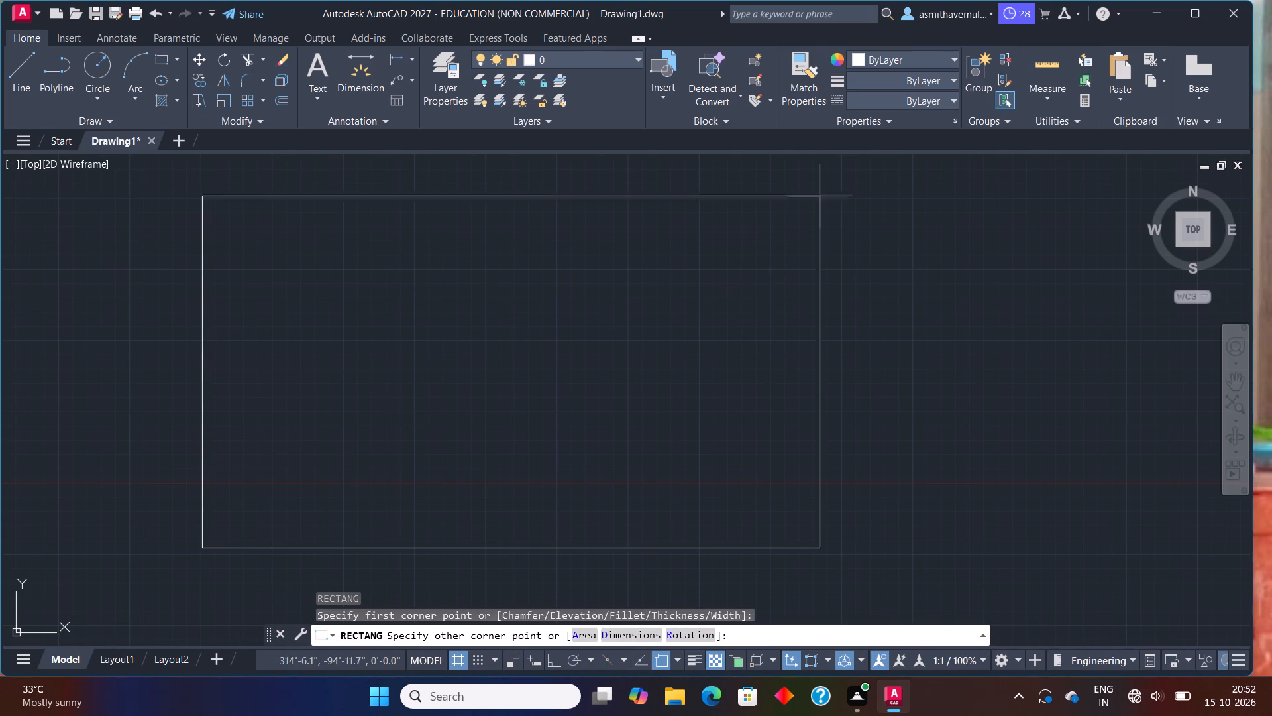
key("d")
key("Return")
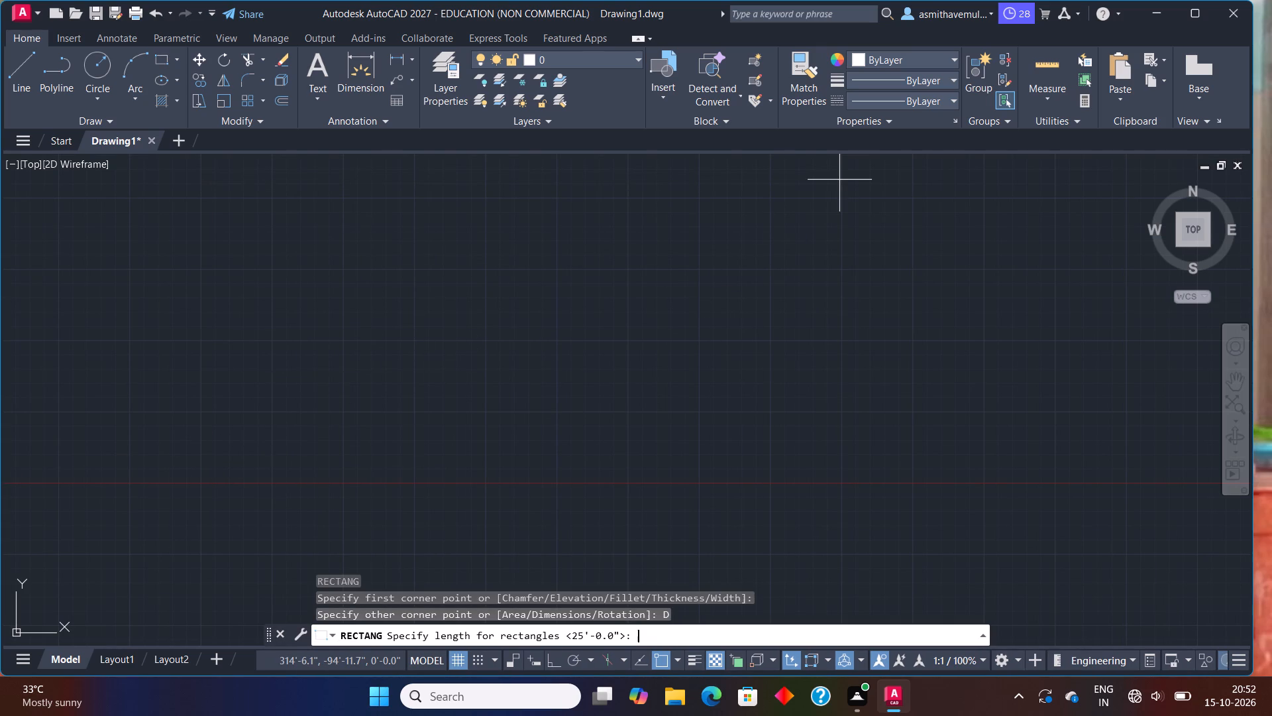
key("2")
type("5'")
key("Return")
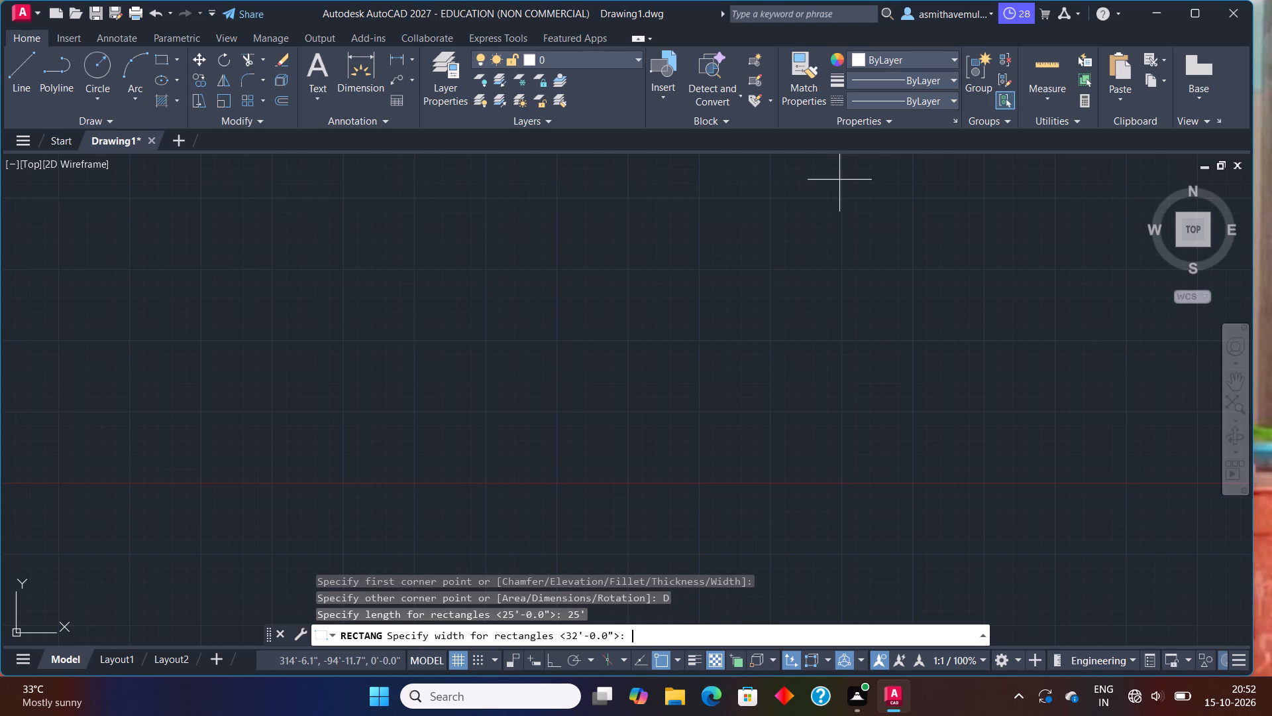
type("32")
key("apostrophe")
key("Return")
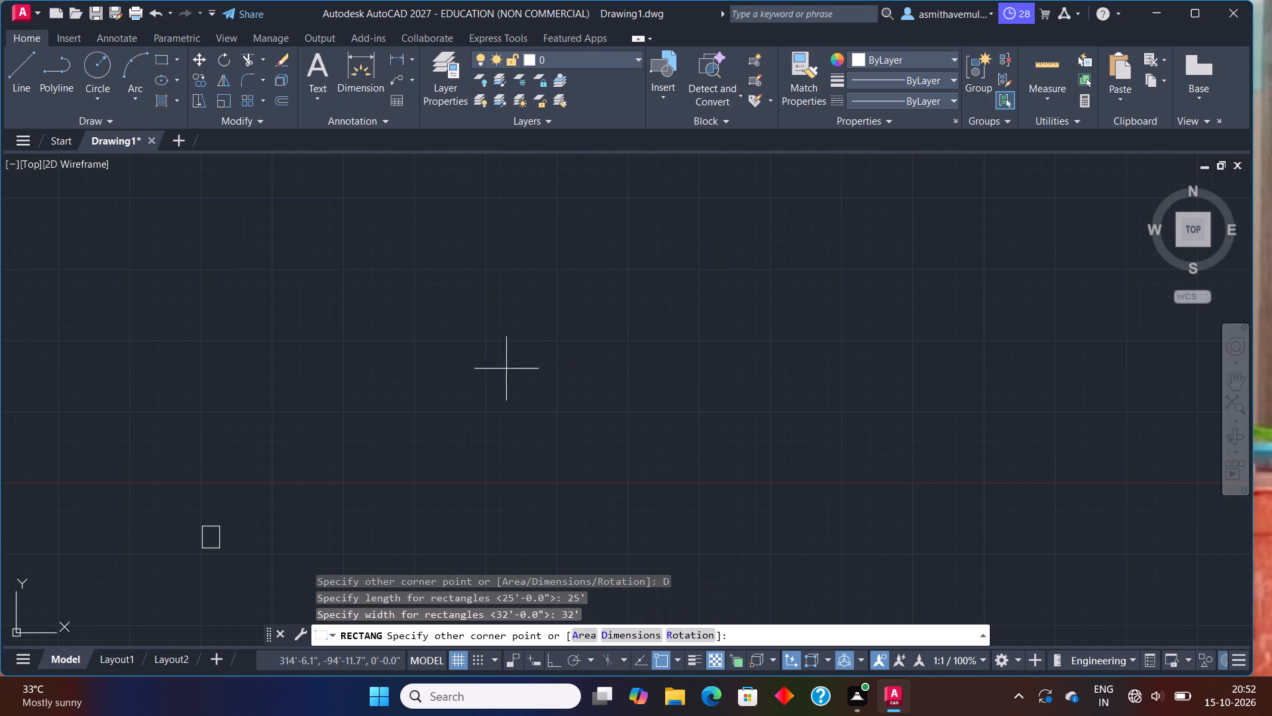
left_click(265, 495)
left_click(246, 531)
left_click(311, 483)
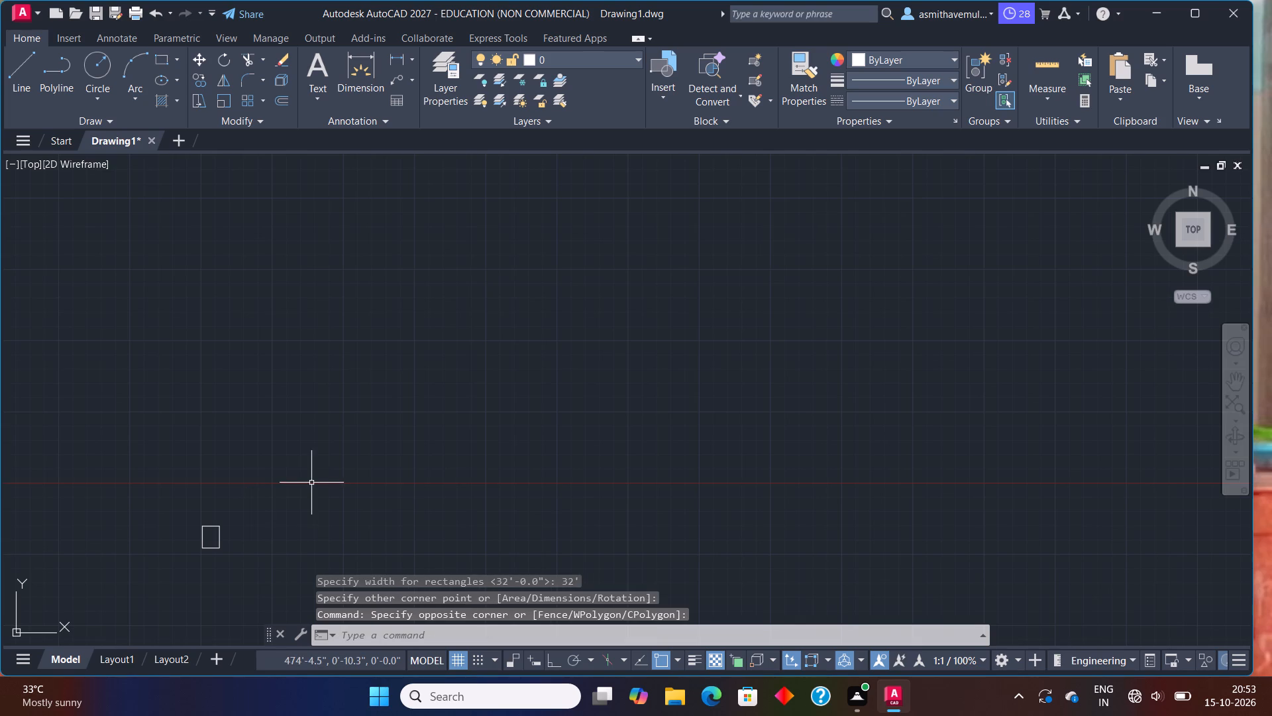
Offset the 25' by 32' rectangle 9" to the inside to form the outer wall thickness.
left_click(1196, 229)
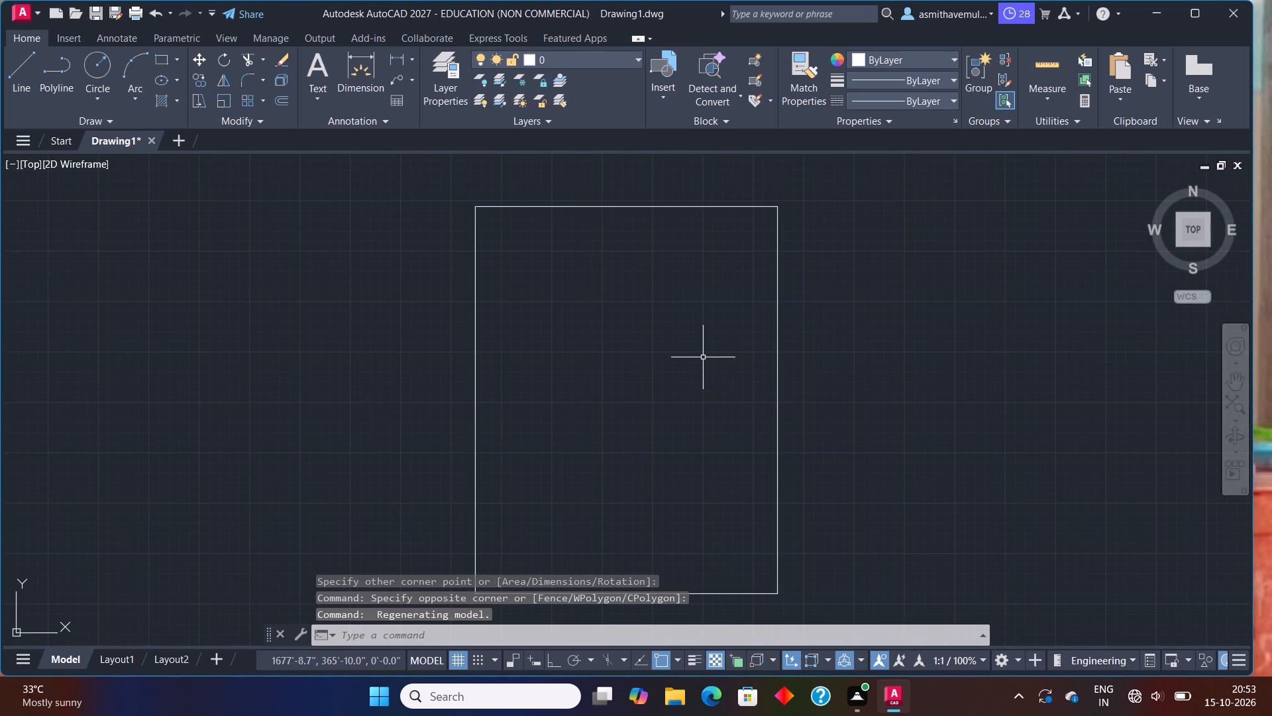
key("o")
key("Return")
key("9")
key("shift+quotedbl")
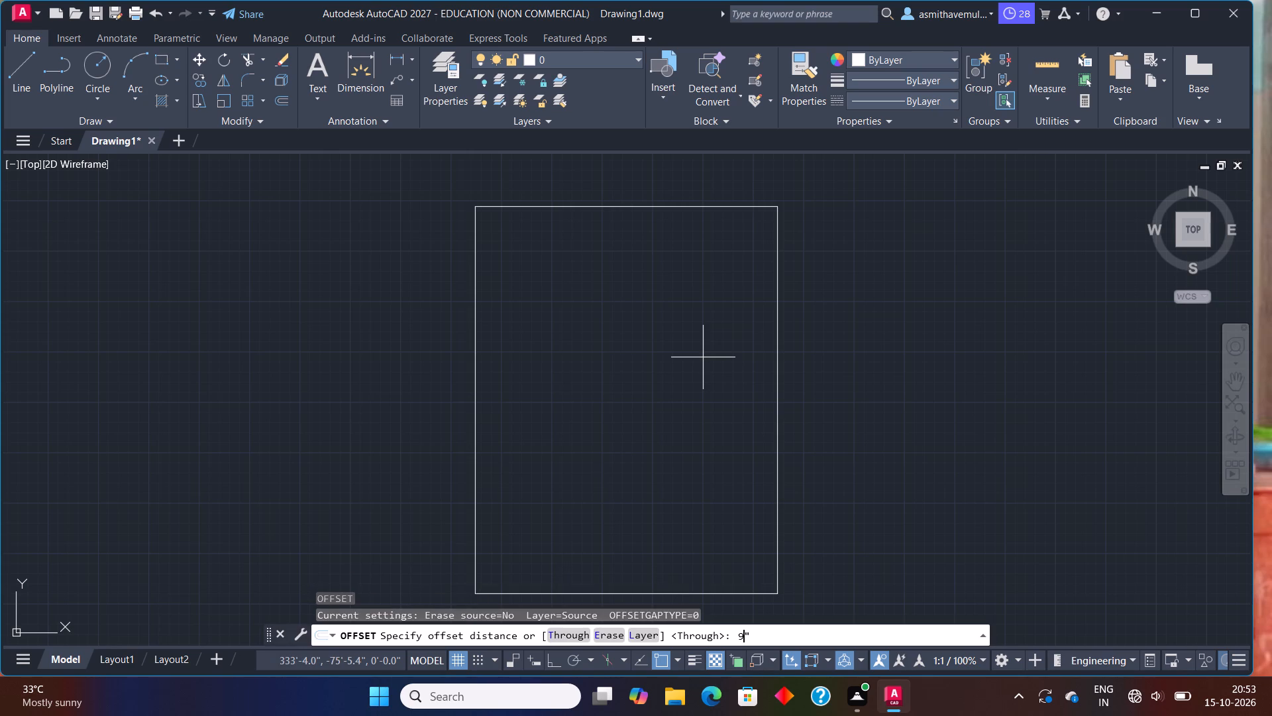
key("Return")
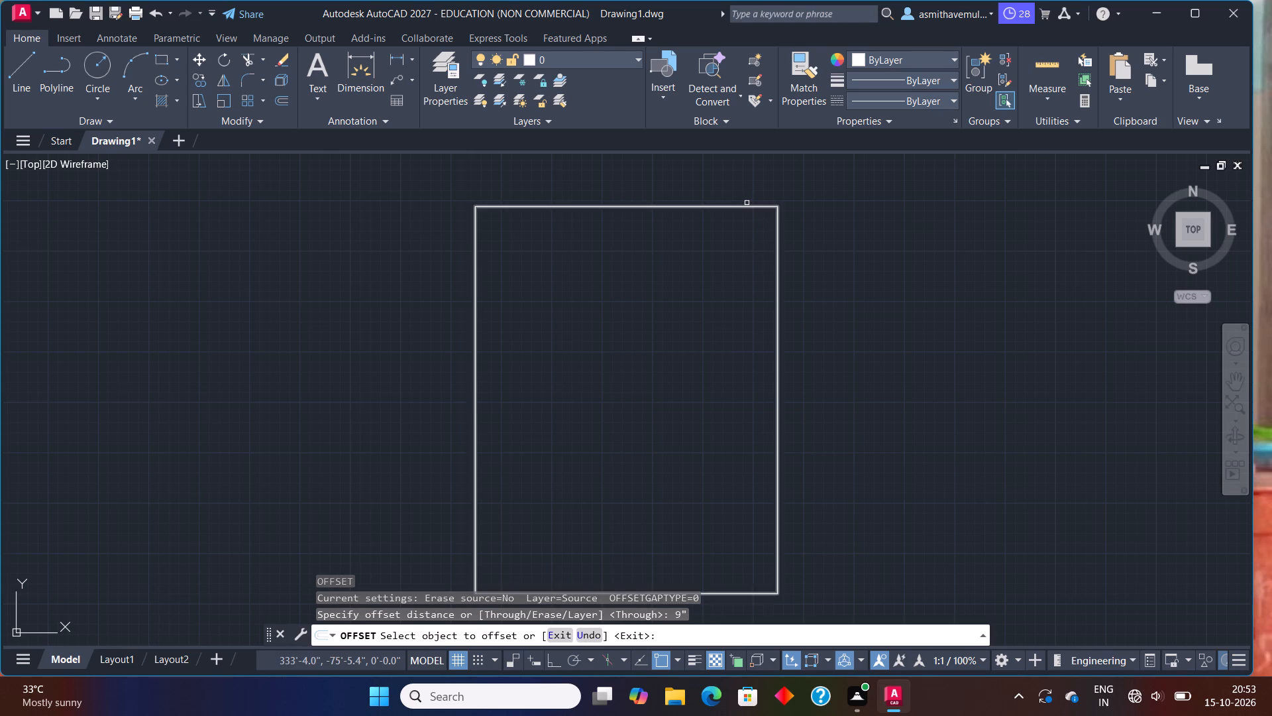
left_click(733, 207)
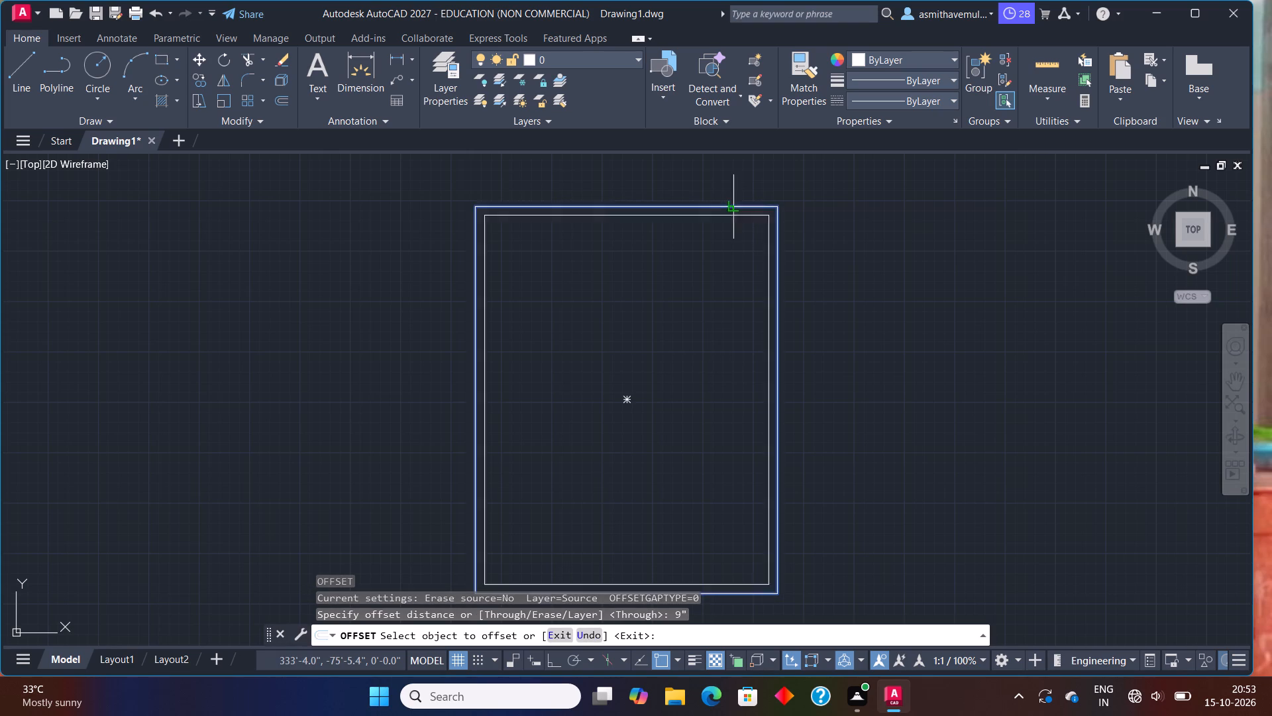
left_click(705, 248)
key("Escape")
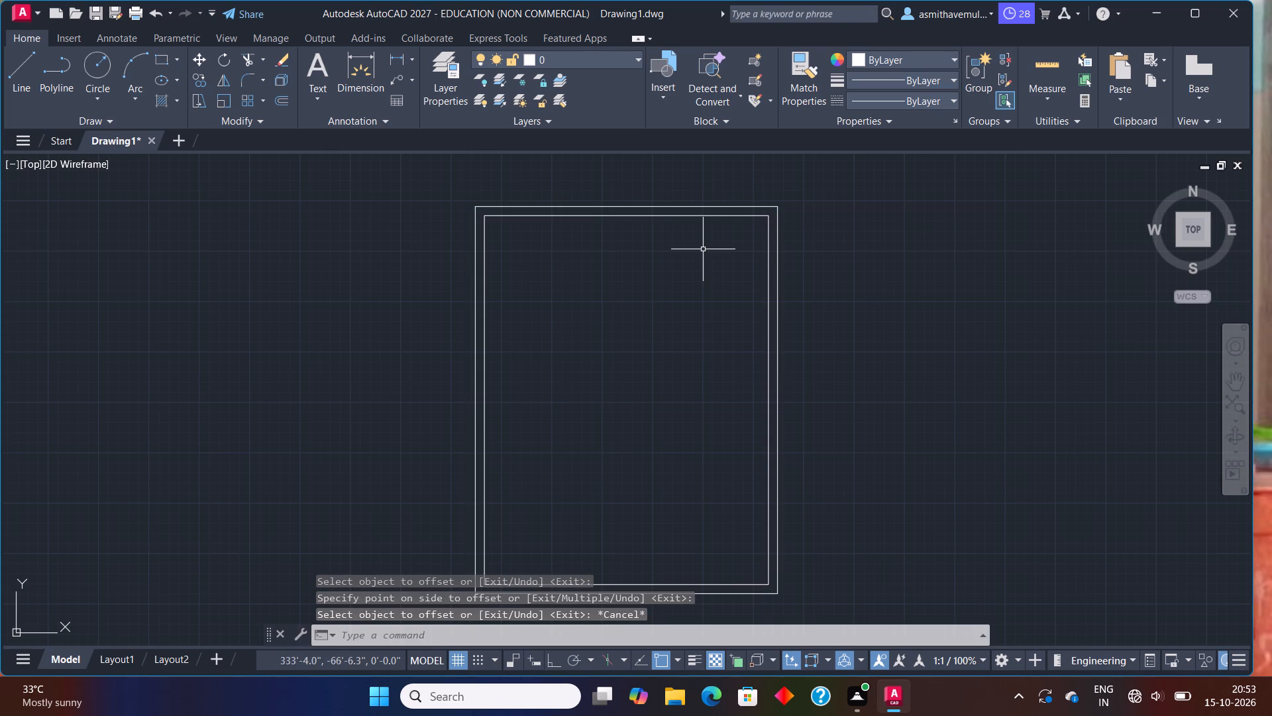
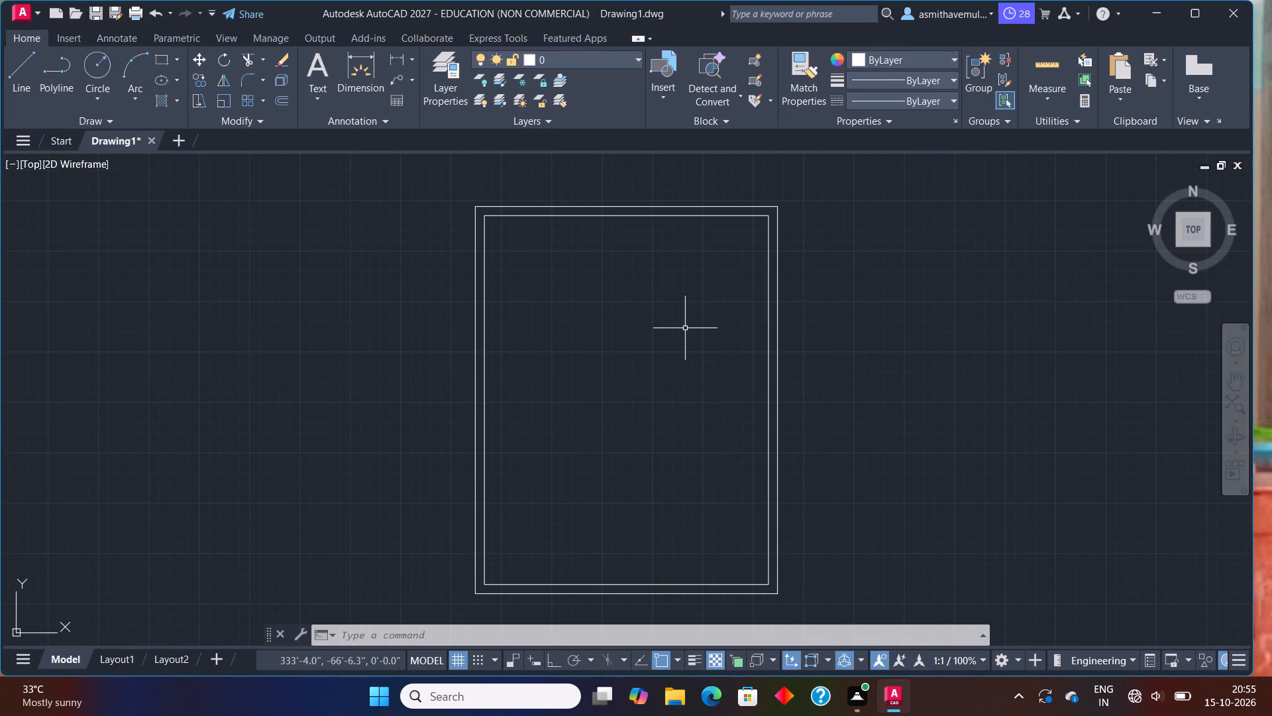
Explode the inner rectangle of the outer wall into separate lines.
left_click(693, 216)
key("x")
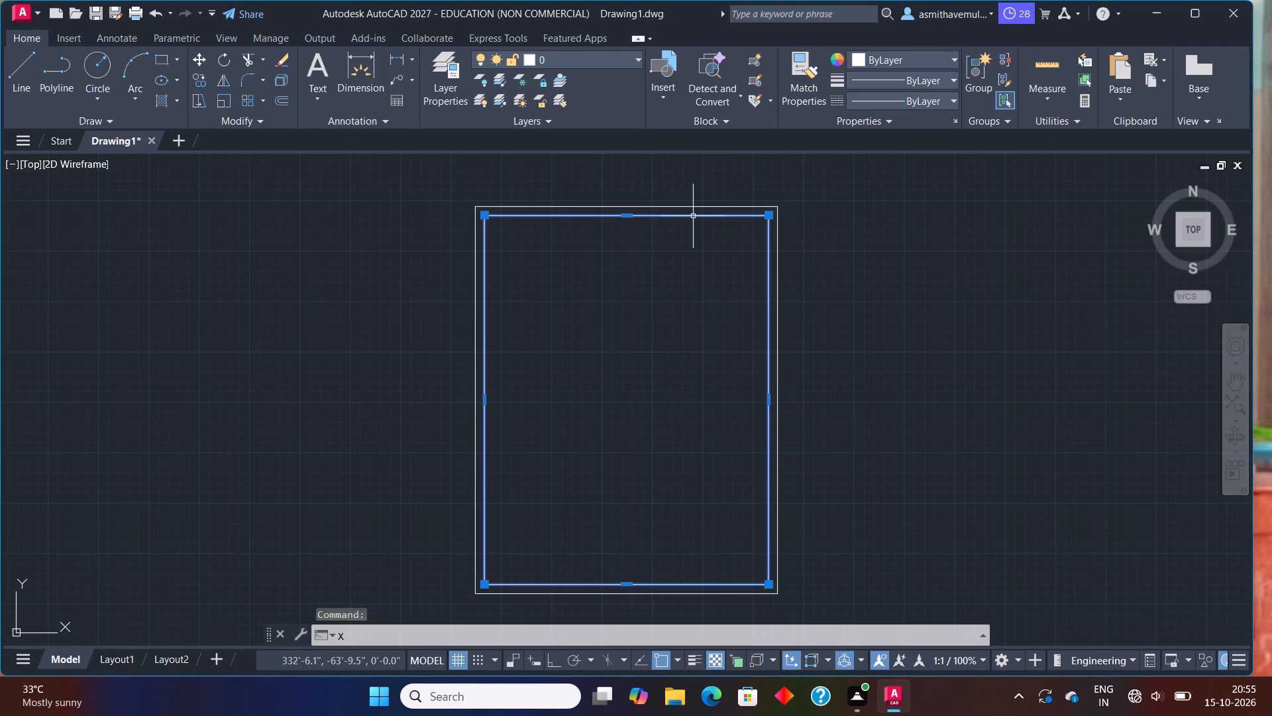
key("Return")
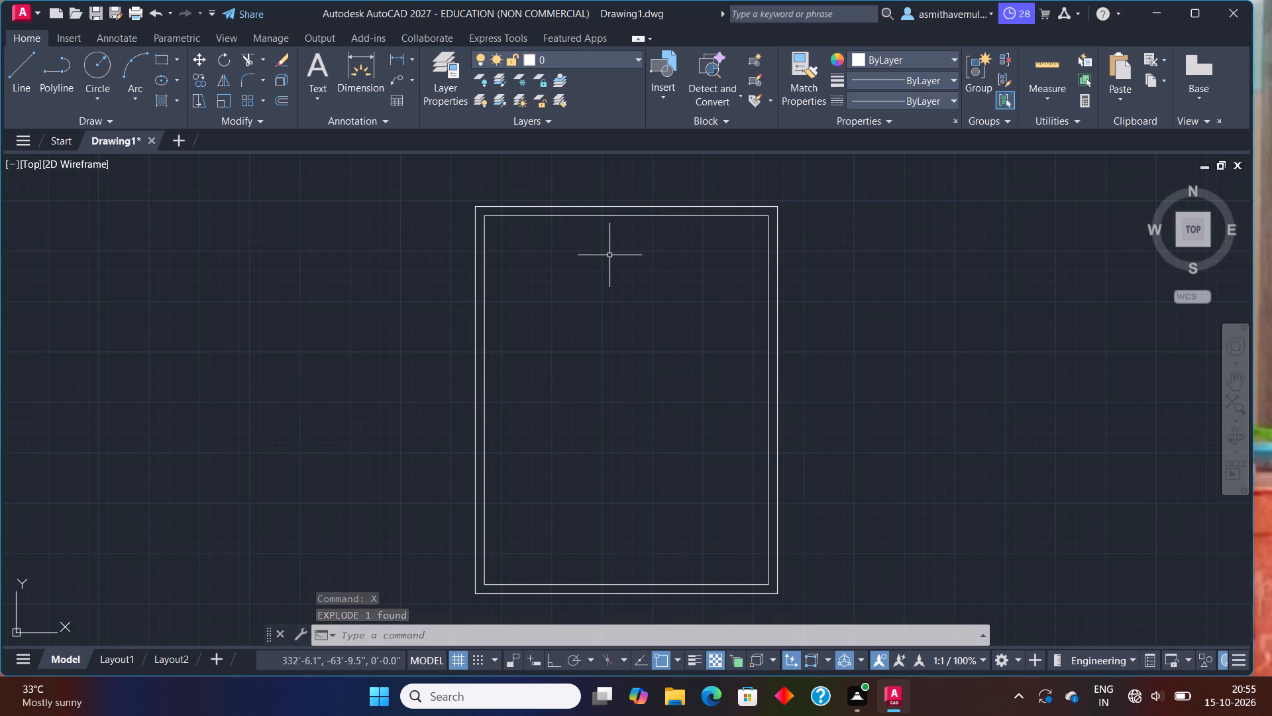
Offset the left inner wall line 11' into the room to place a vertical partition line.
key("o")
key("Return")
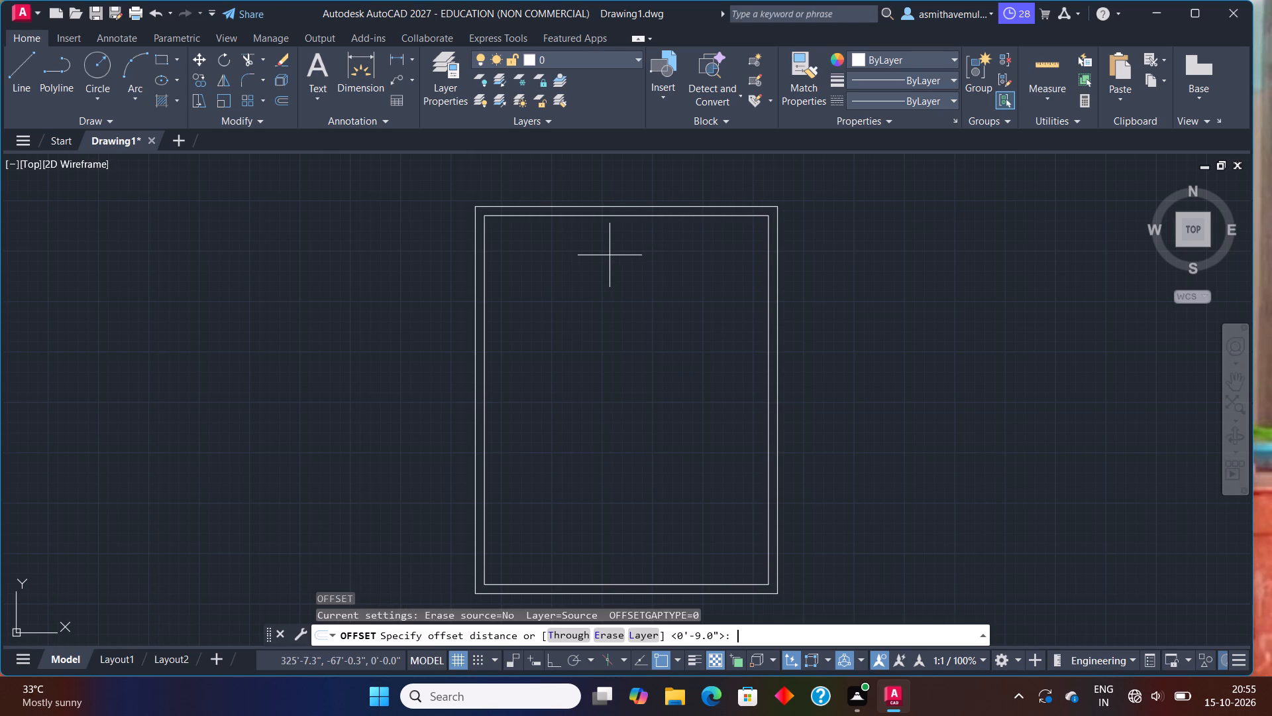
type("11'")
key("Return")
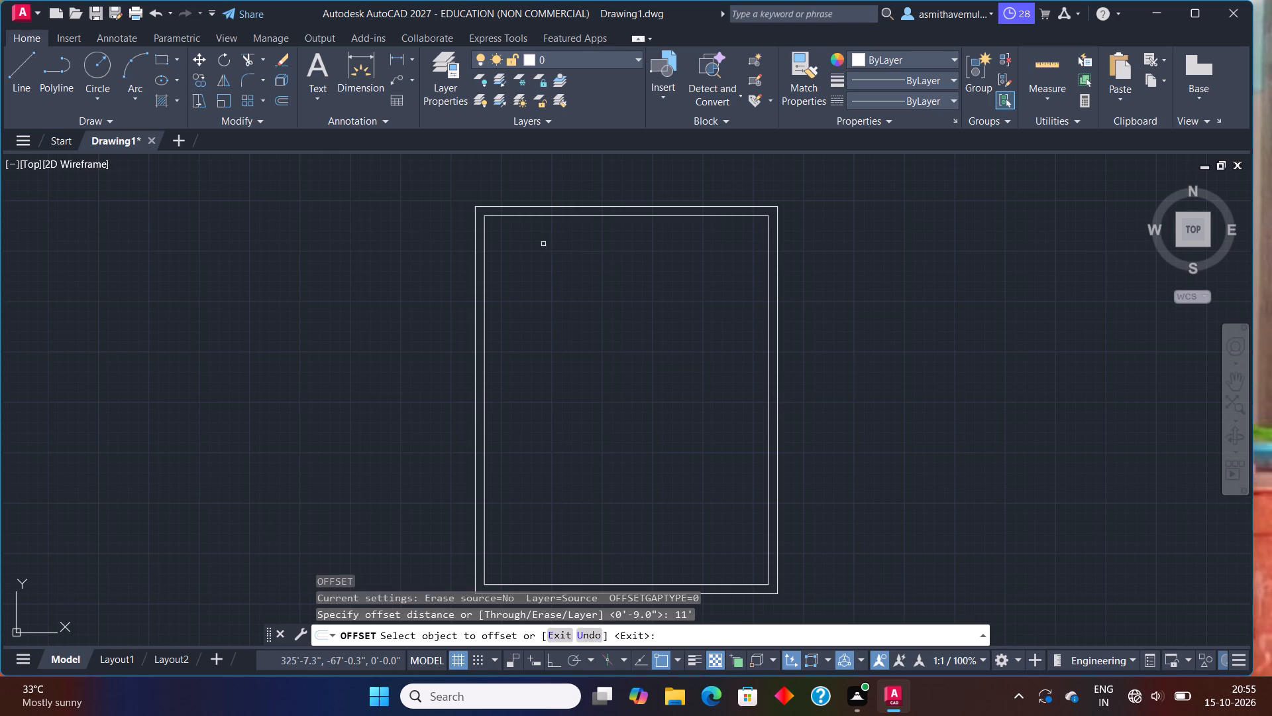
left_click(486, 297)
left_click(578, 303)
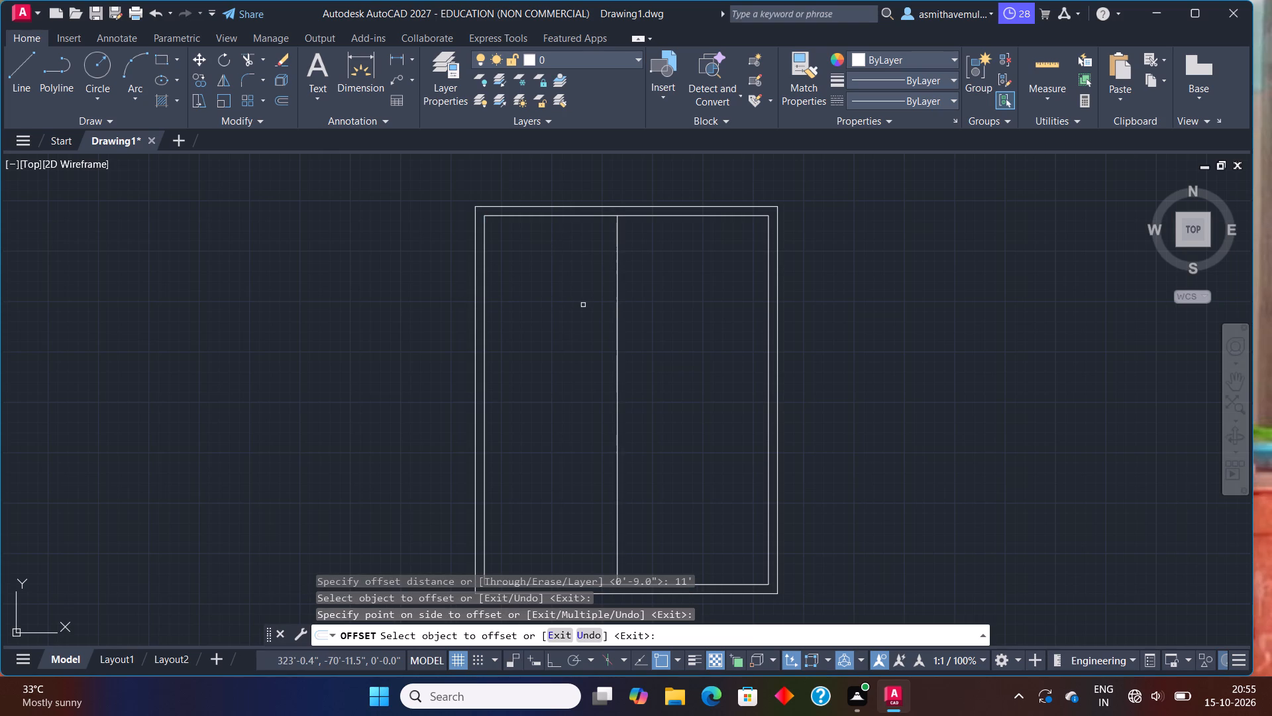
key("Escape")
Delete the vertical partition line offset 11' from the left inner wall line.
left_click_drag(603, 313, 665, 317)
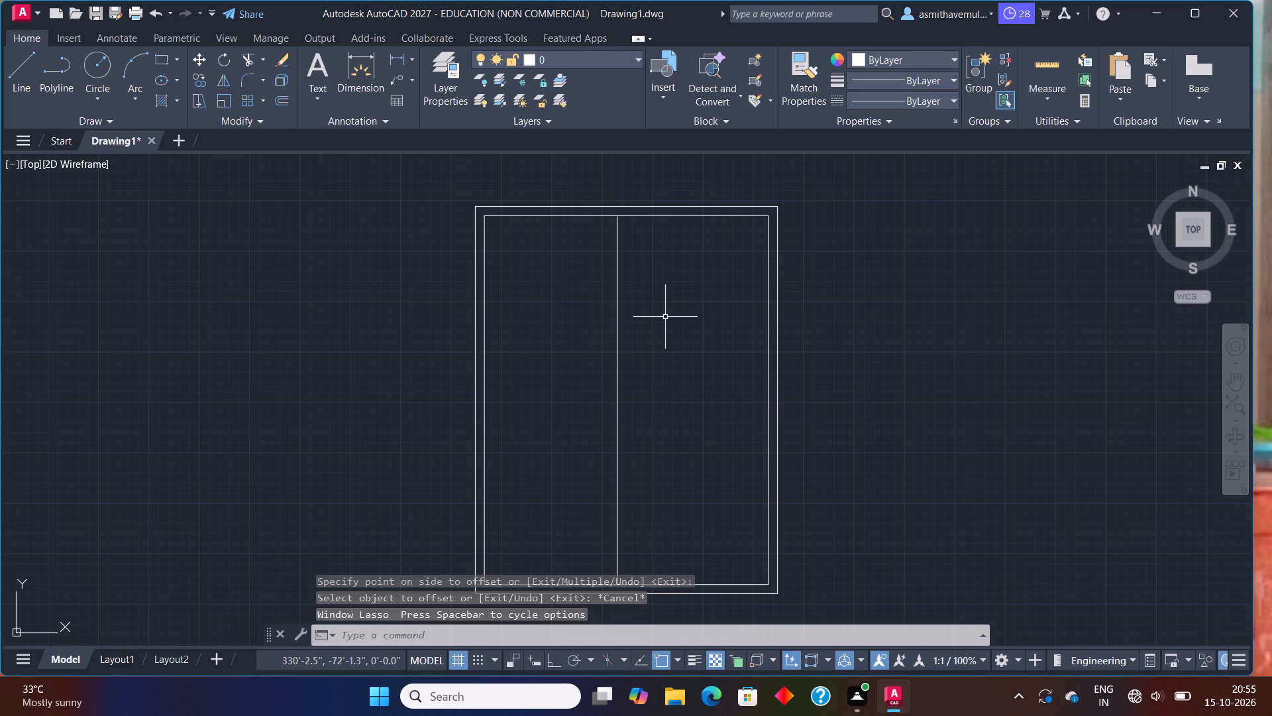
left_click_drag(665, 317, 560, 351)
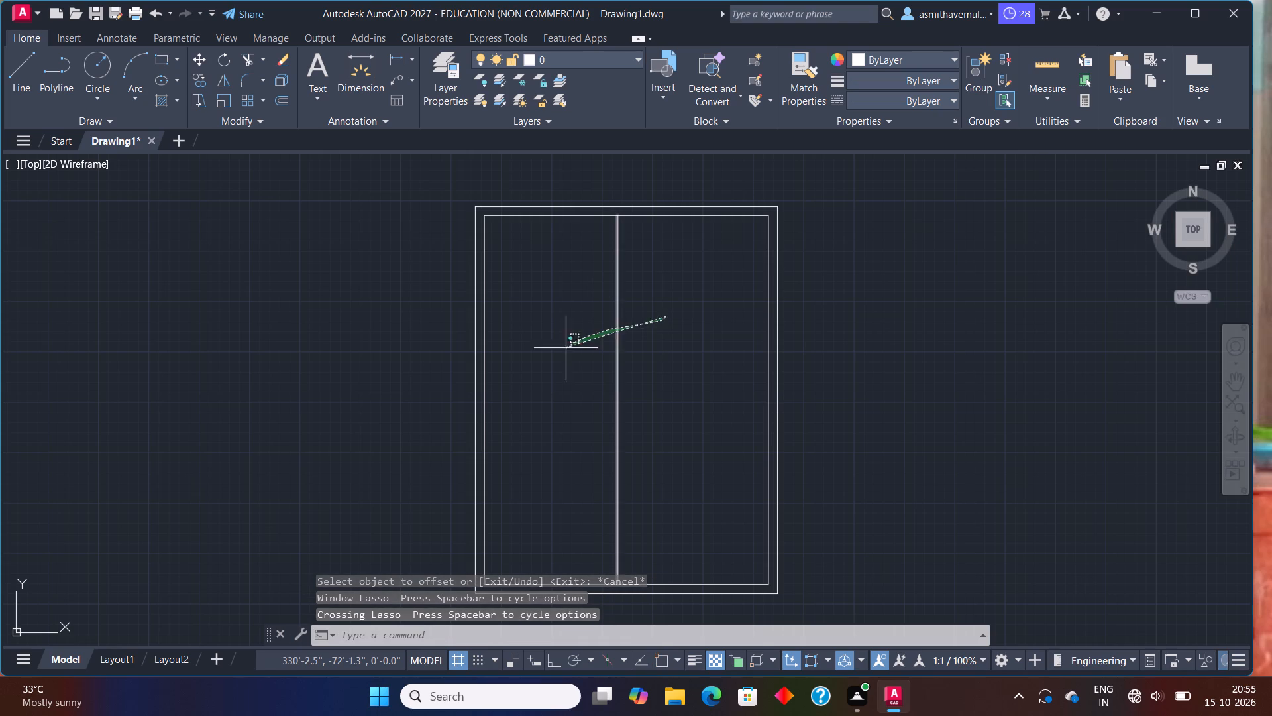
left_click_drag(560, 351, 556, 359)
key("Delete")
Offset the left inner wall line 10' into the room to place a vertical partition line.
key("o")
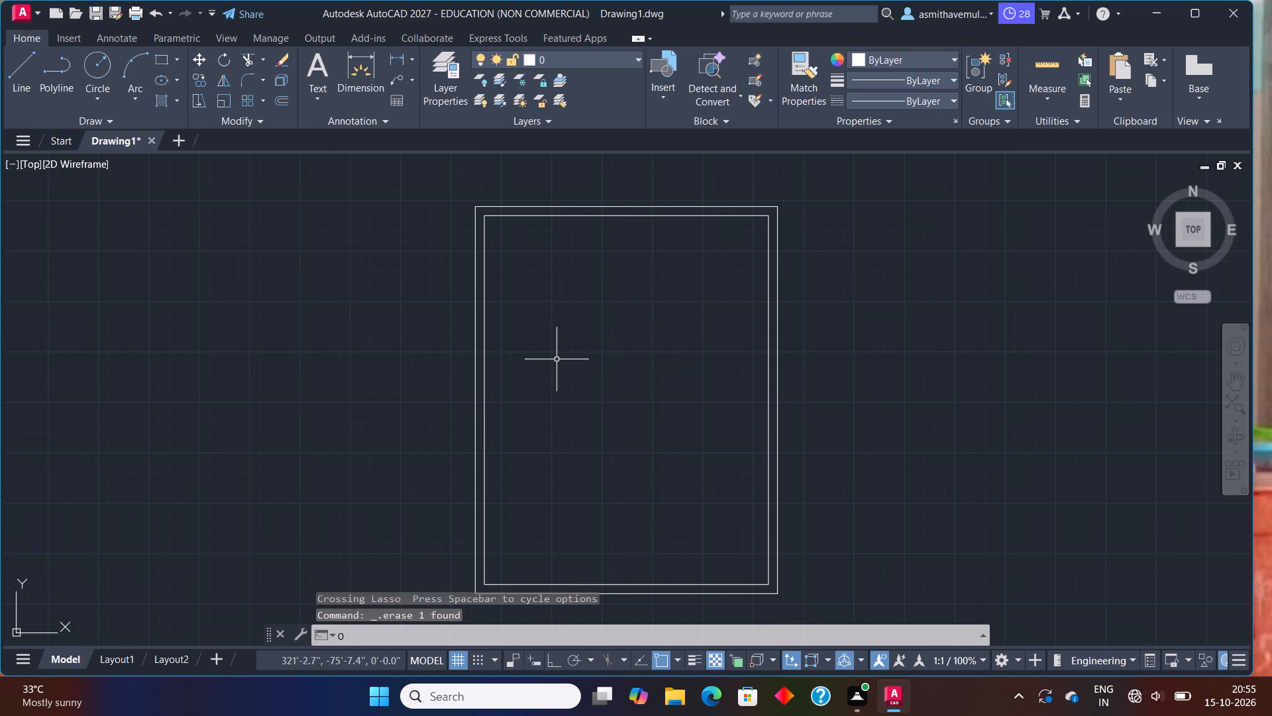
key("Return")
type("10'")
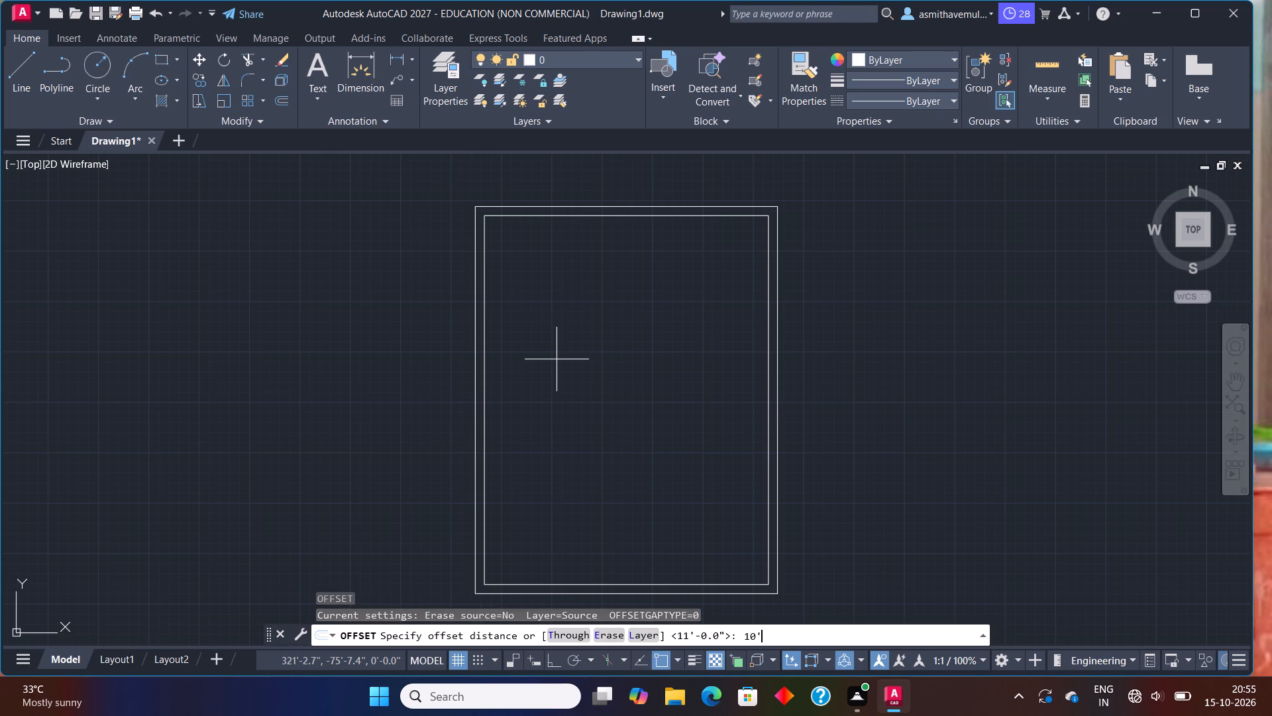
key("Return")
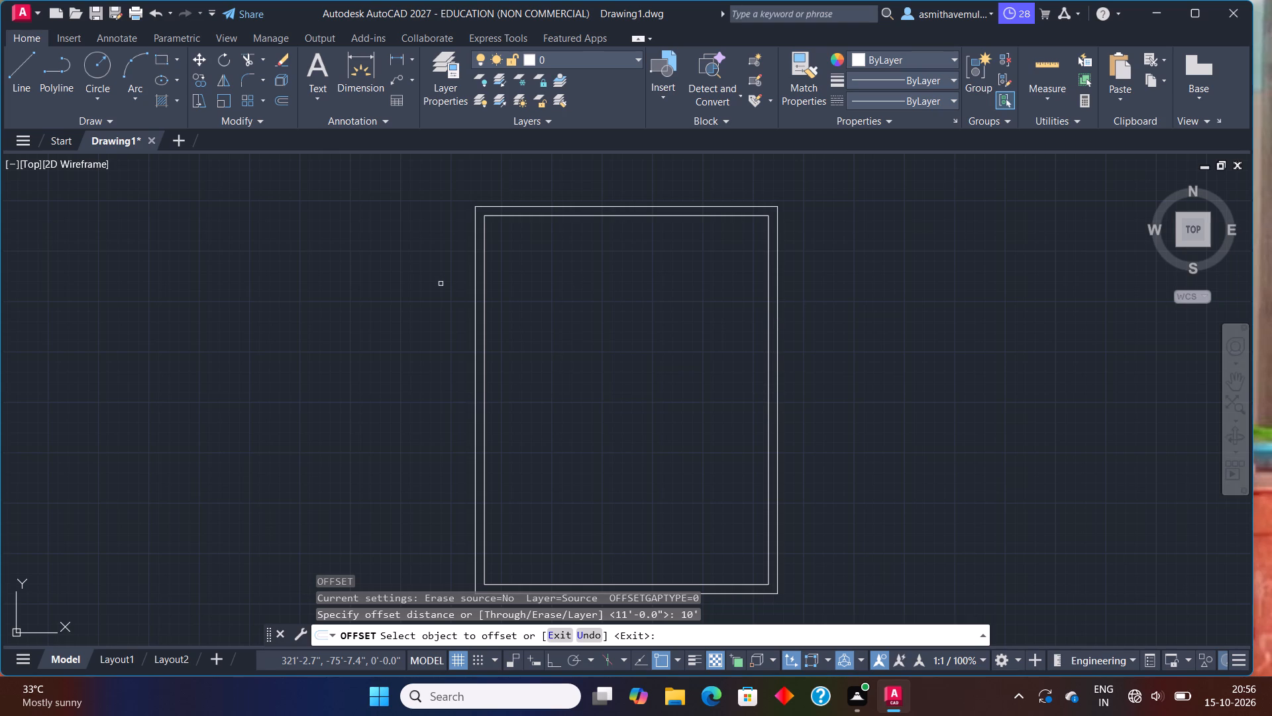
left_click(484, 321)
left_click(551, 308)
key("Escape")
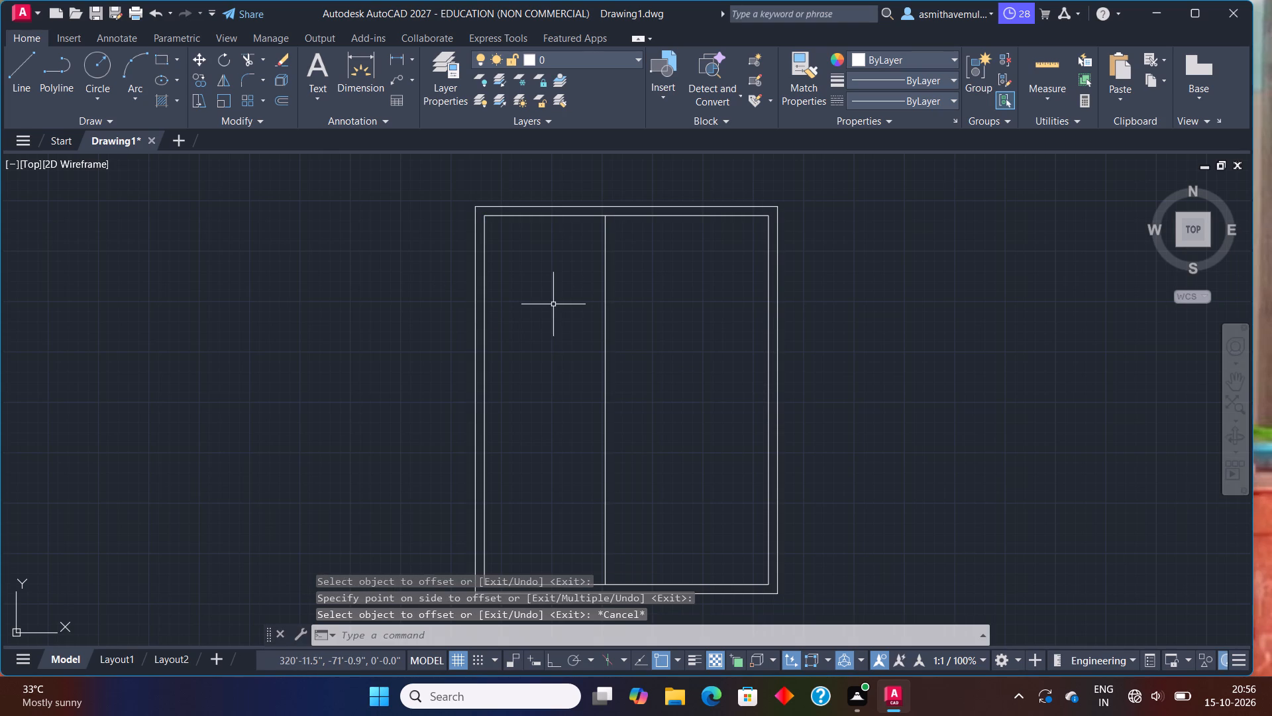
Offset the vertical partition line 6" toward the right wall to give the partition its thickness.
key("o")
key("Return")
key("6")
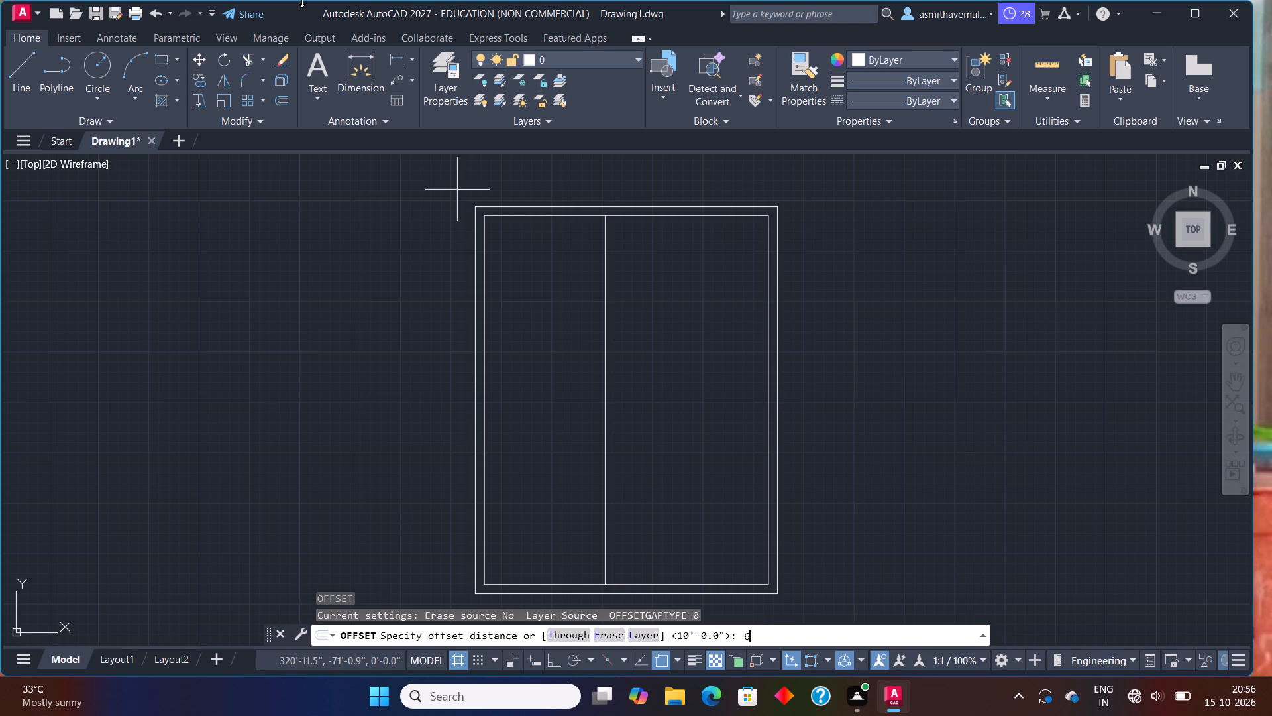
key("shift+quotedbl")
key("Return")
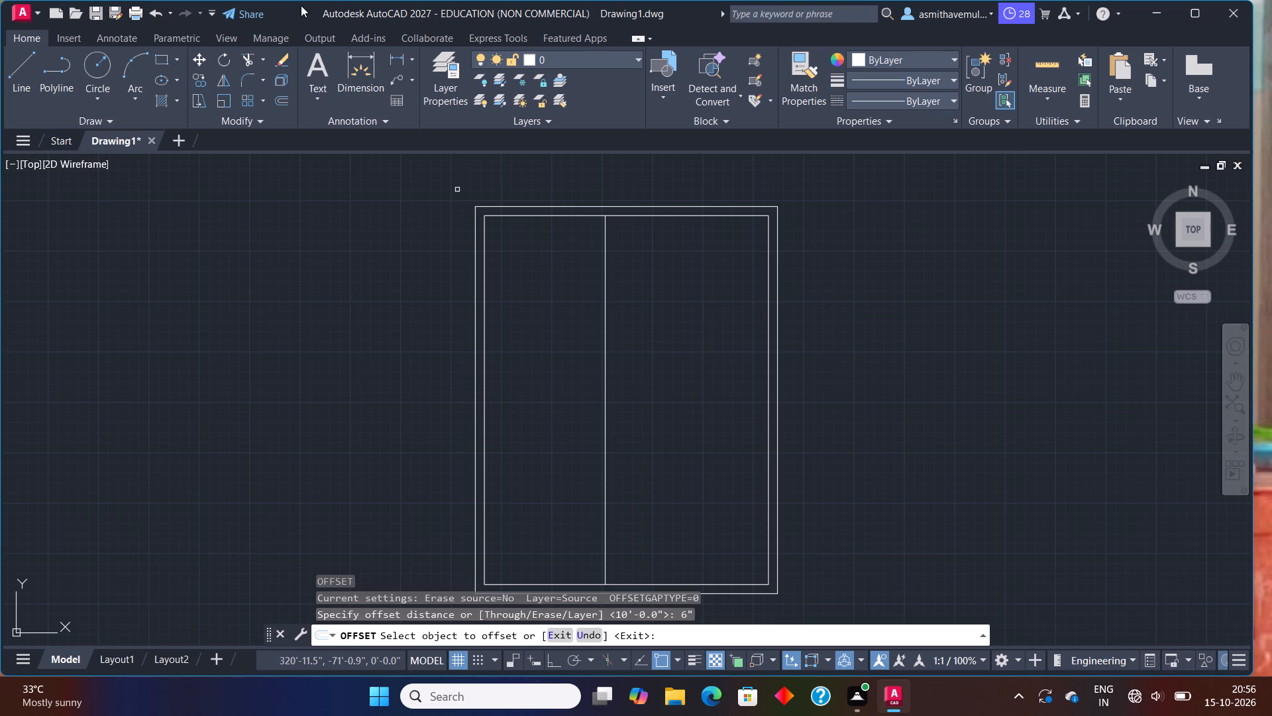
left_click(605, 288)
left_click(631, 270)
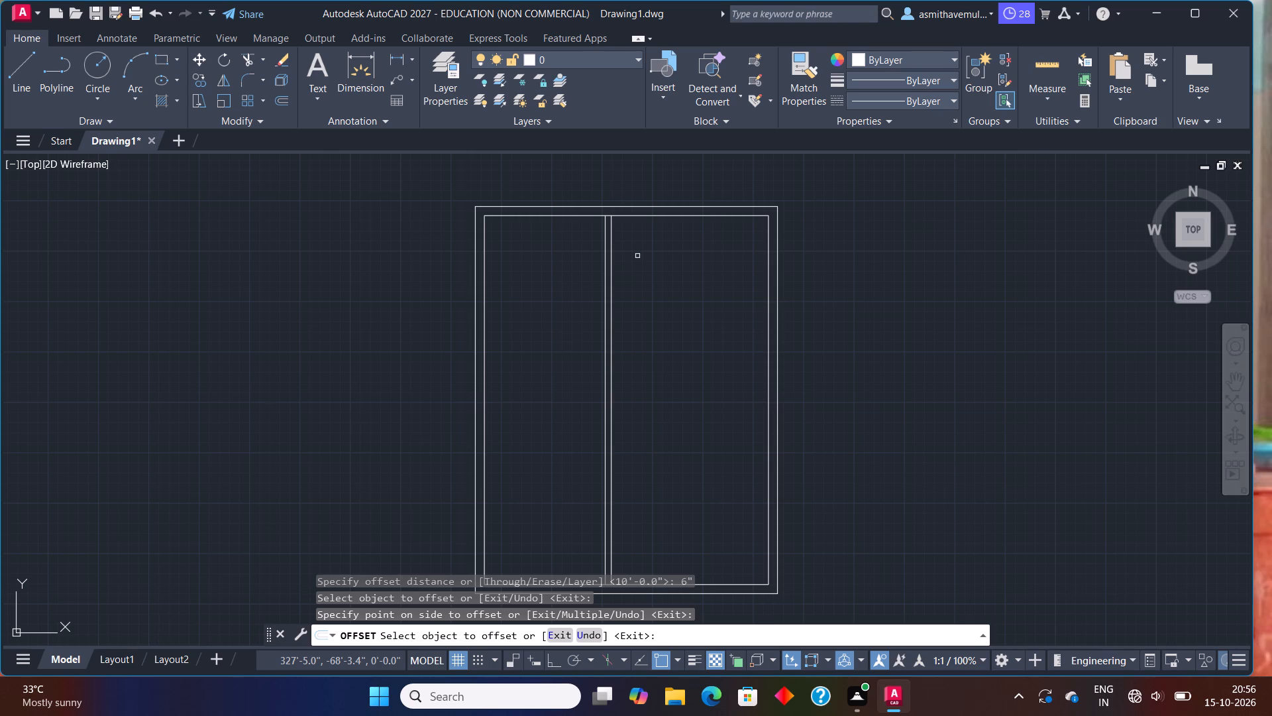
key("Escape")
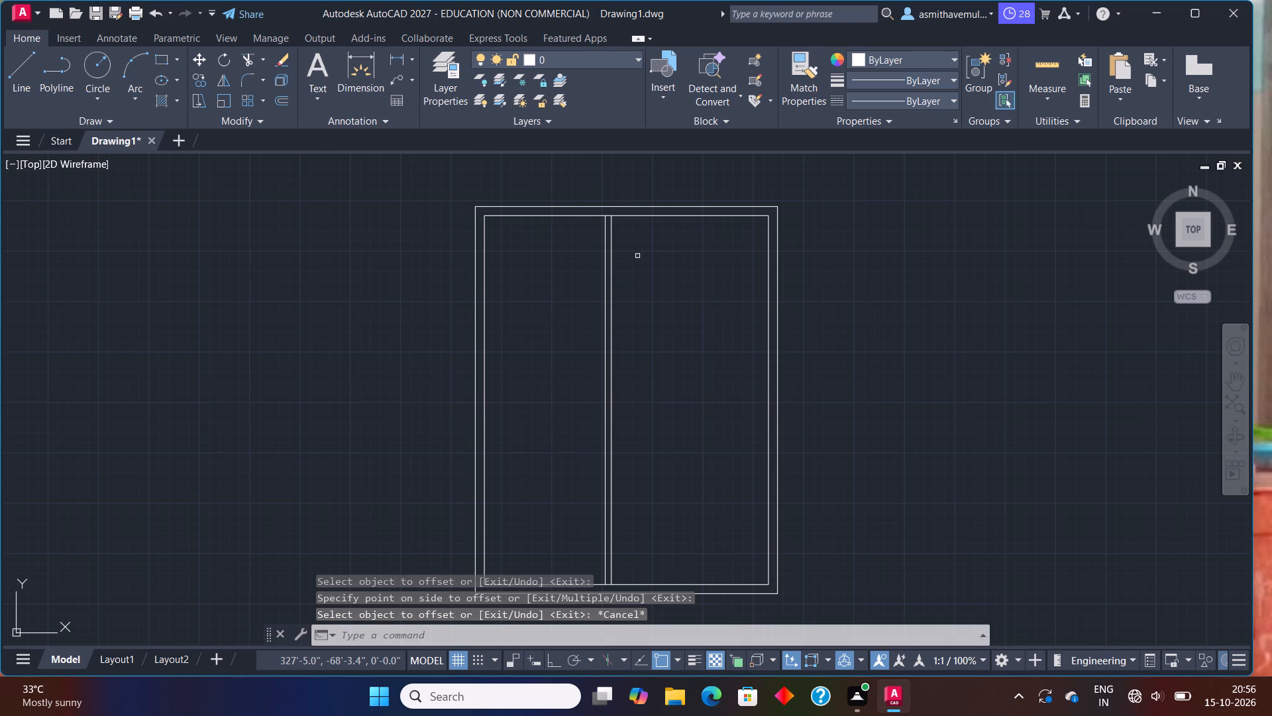
Check the clear width between the partition's right face and the right inner wall line with a linear dimension.
scroll(623, 249, "up", 1)
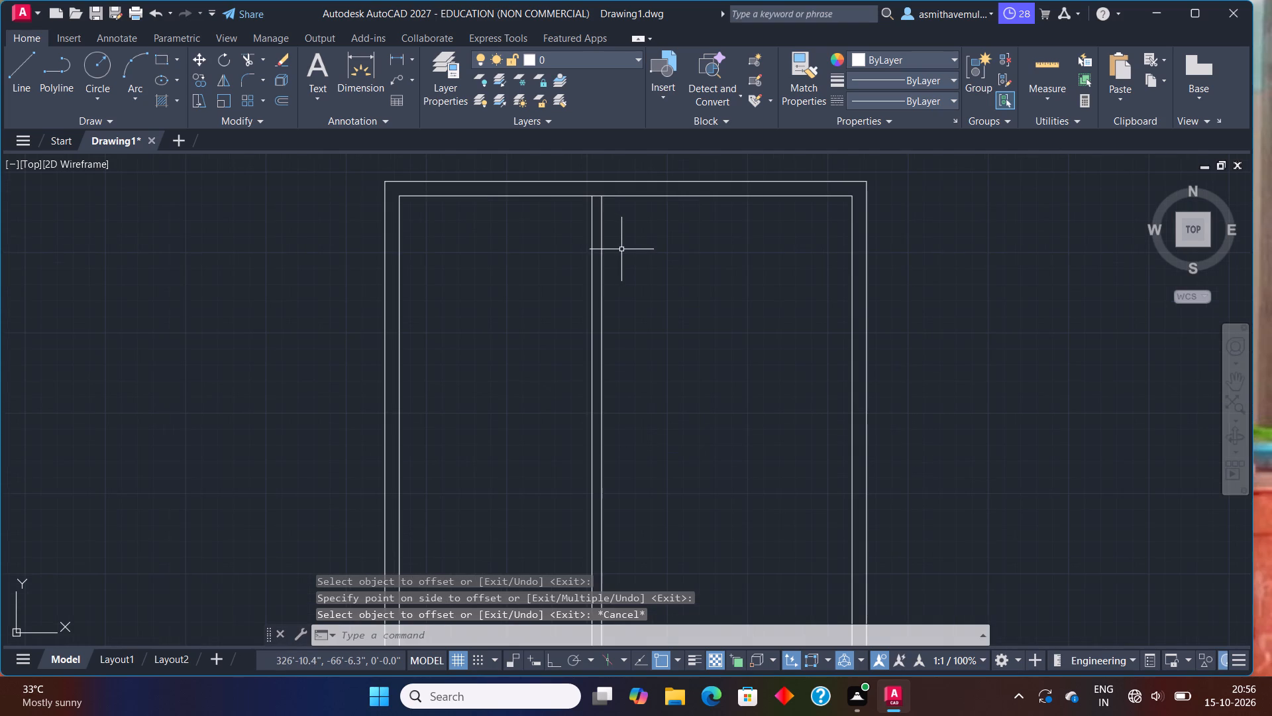
middle_click_drag(623, 250, 497, 303)
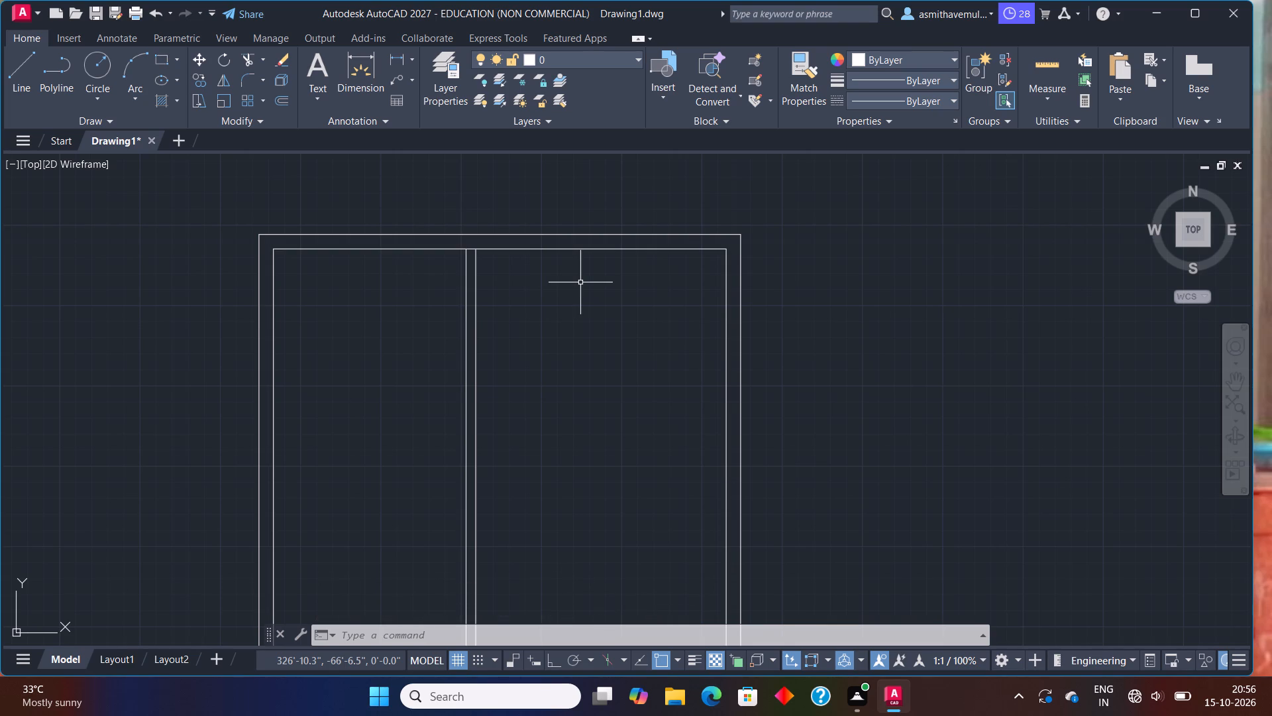
type("DLI")
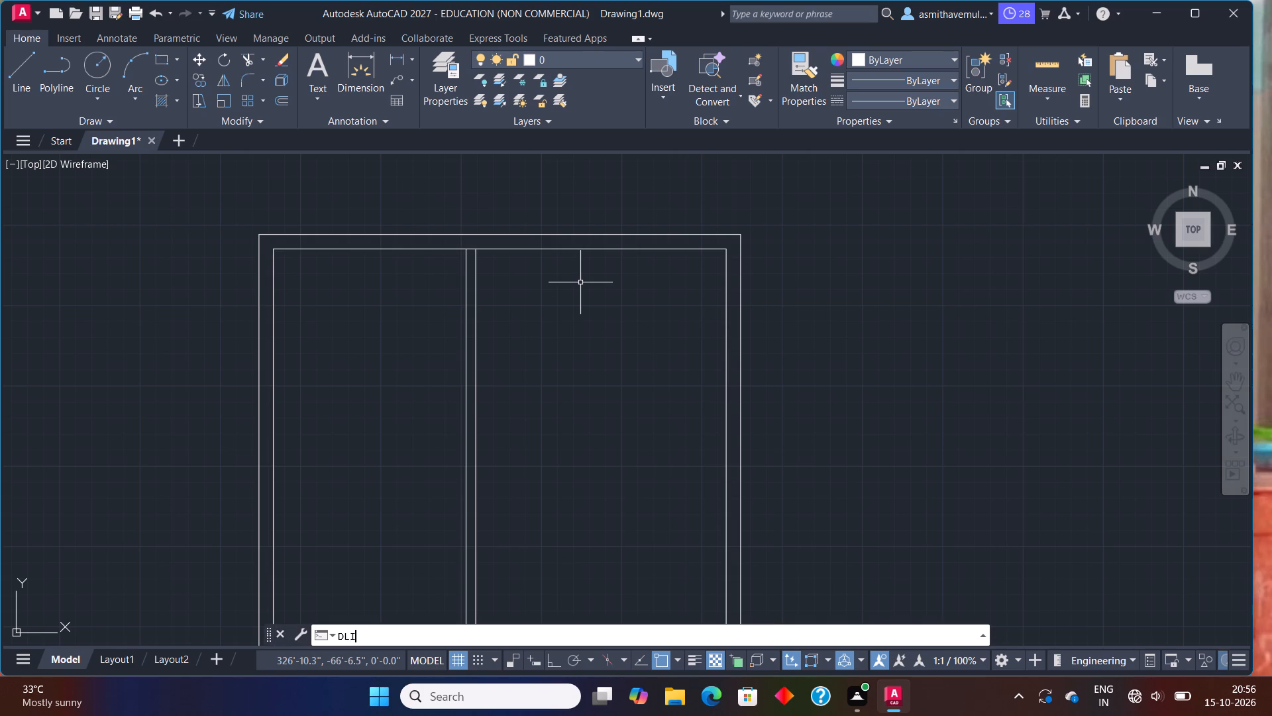
key("Return")
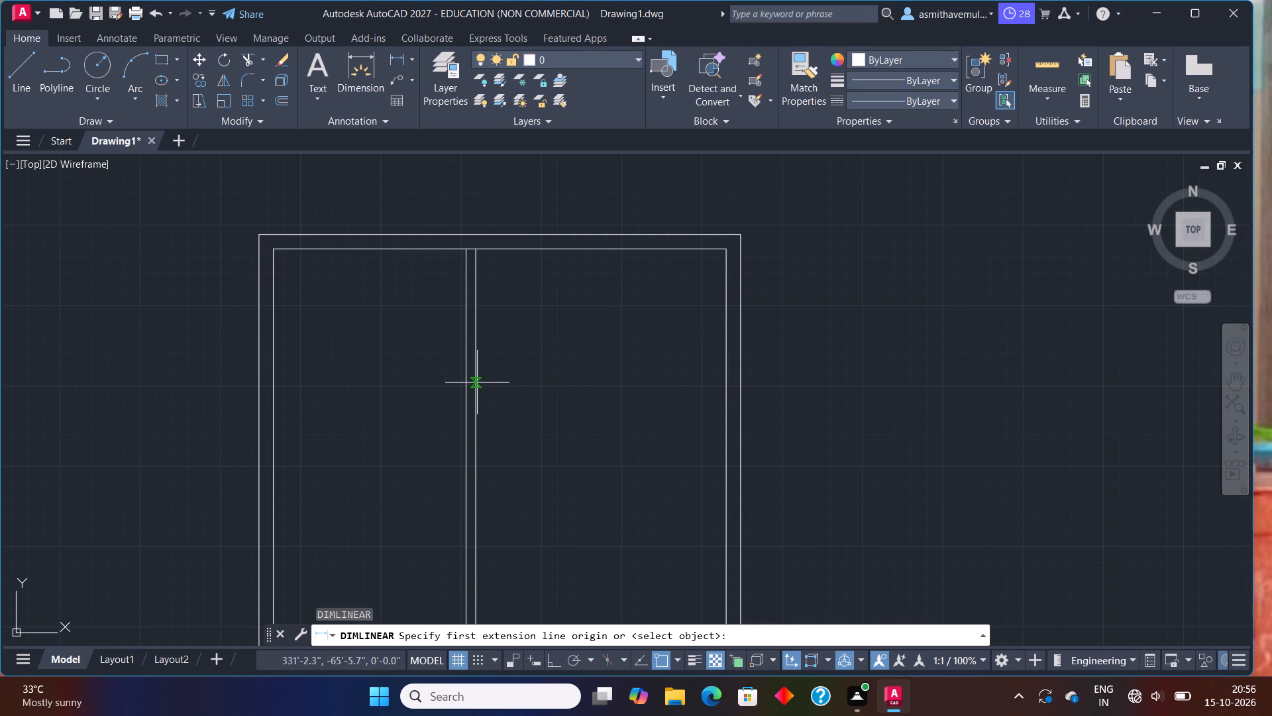
left_click(477, 383)
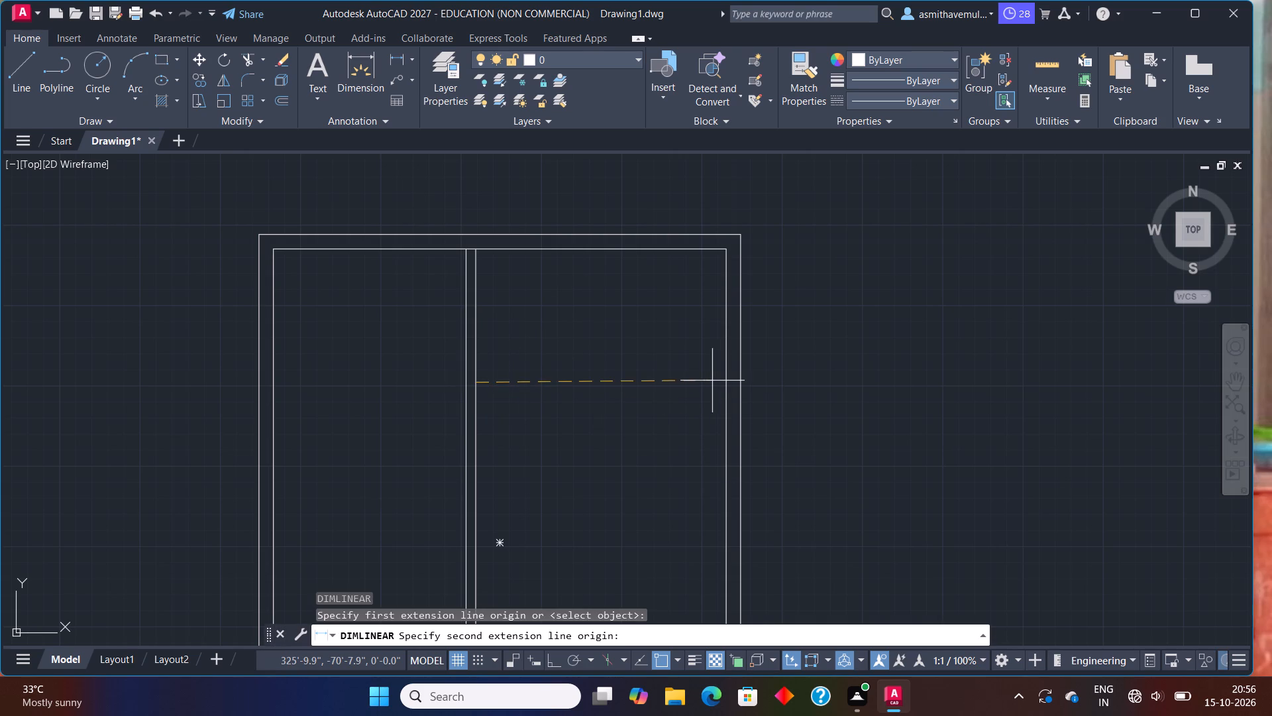
left_click(727, 379)
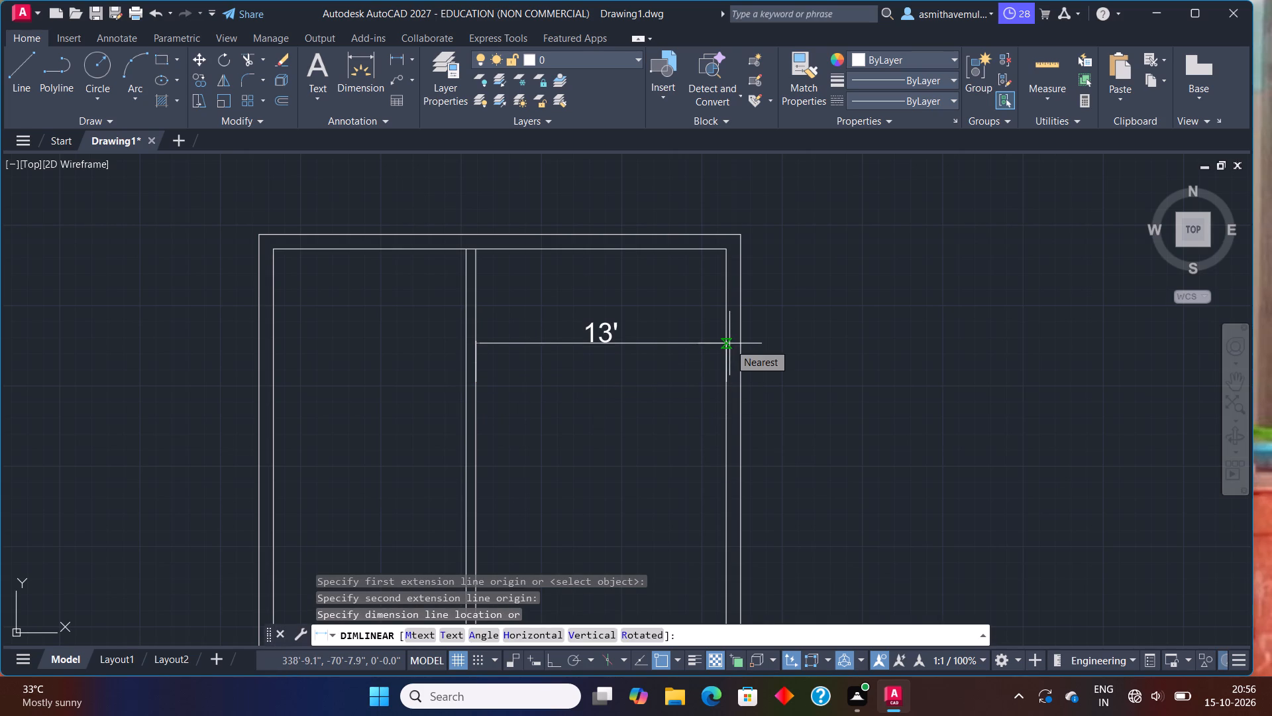
key("Escape")
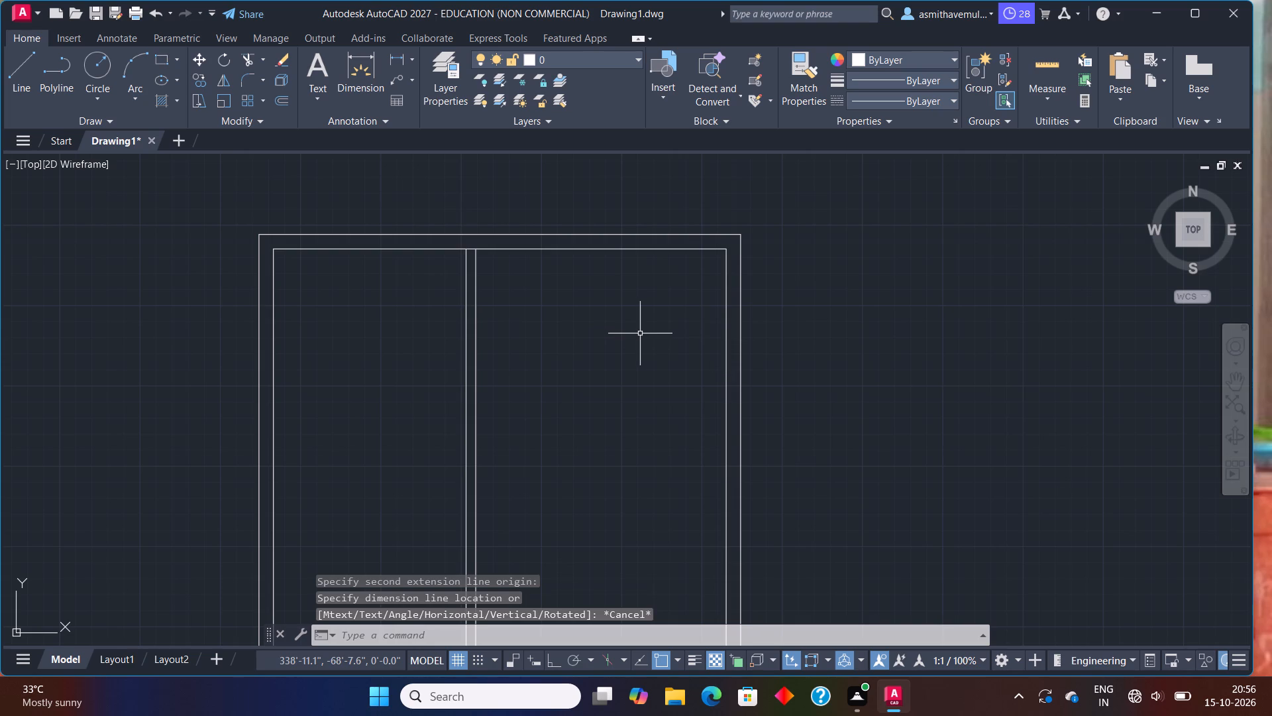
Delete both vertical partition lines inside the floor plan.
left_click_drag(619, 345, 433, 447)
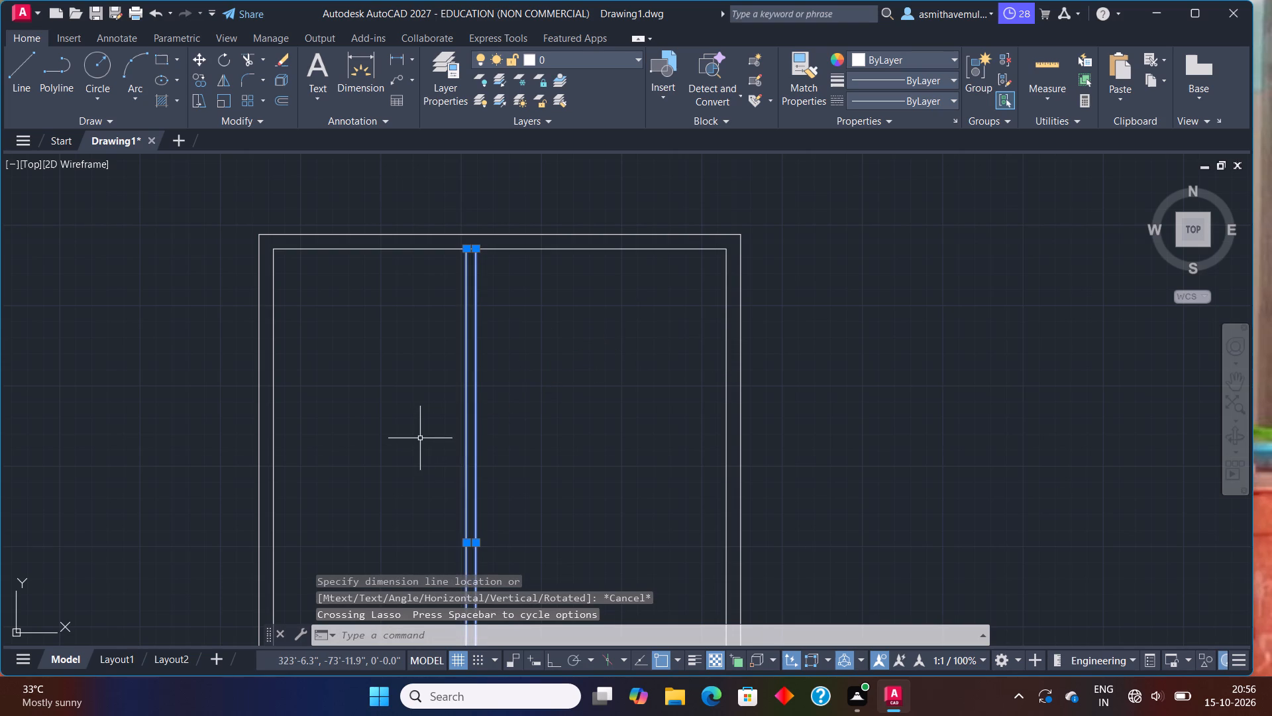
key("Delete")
Offset the left inner wall line 11'6.5" into the room to place a vertical partition line.
key("o")
key("Return")
type("11")
key("apostrophe")
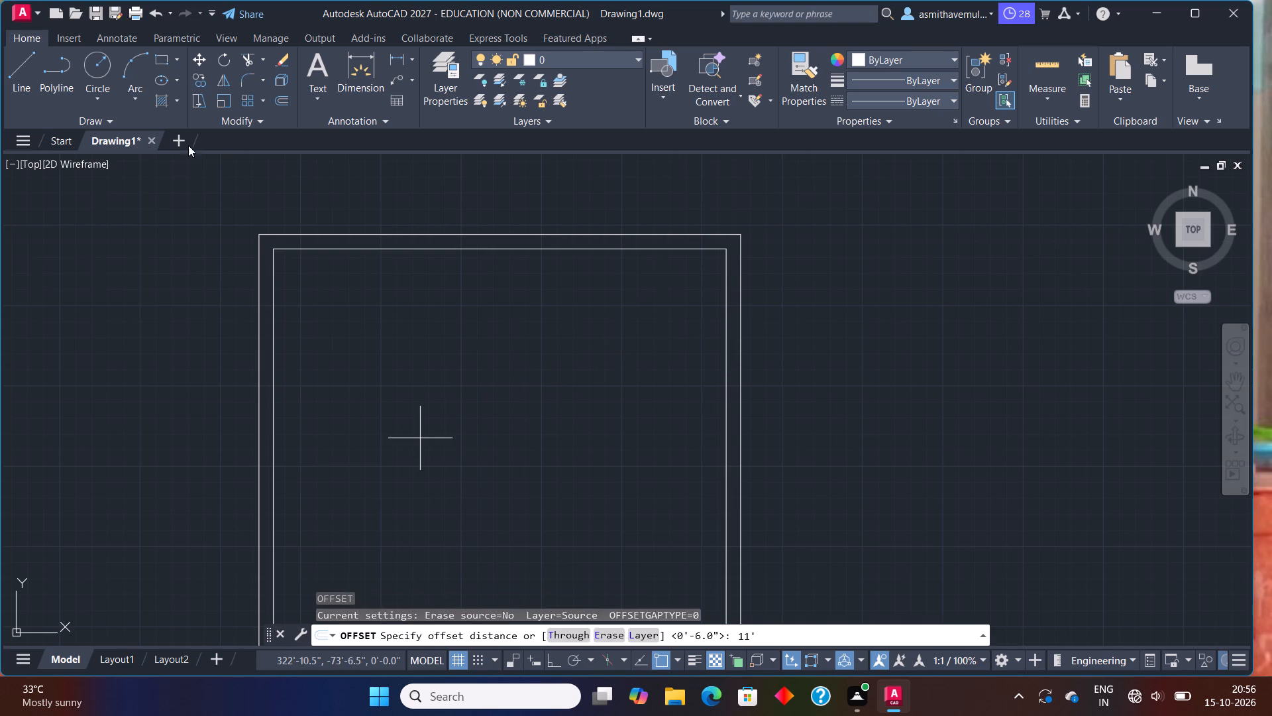
key("6")
key("period")
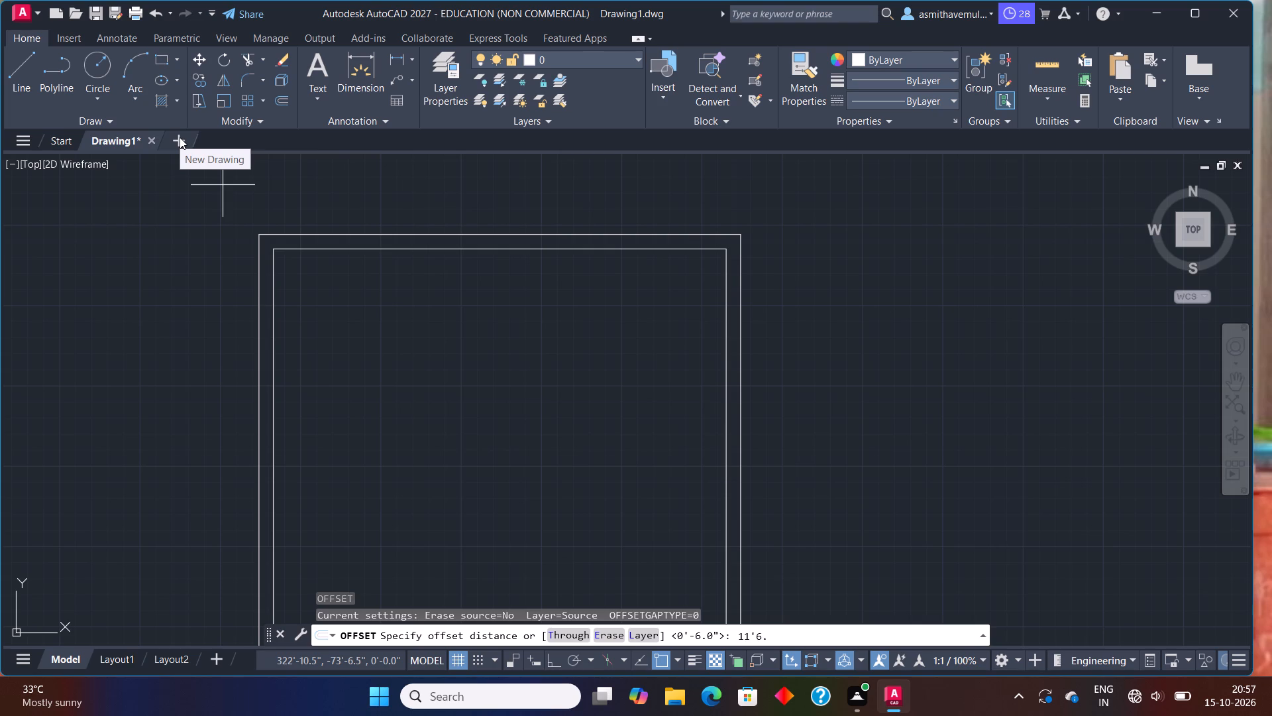
key("BackSpace")
key("3")
key("BackSpace")
type(".5")
key("shift+quotedbl")
key("Return")
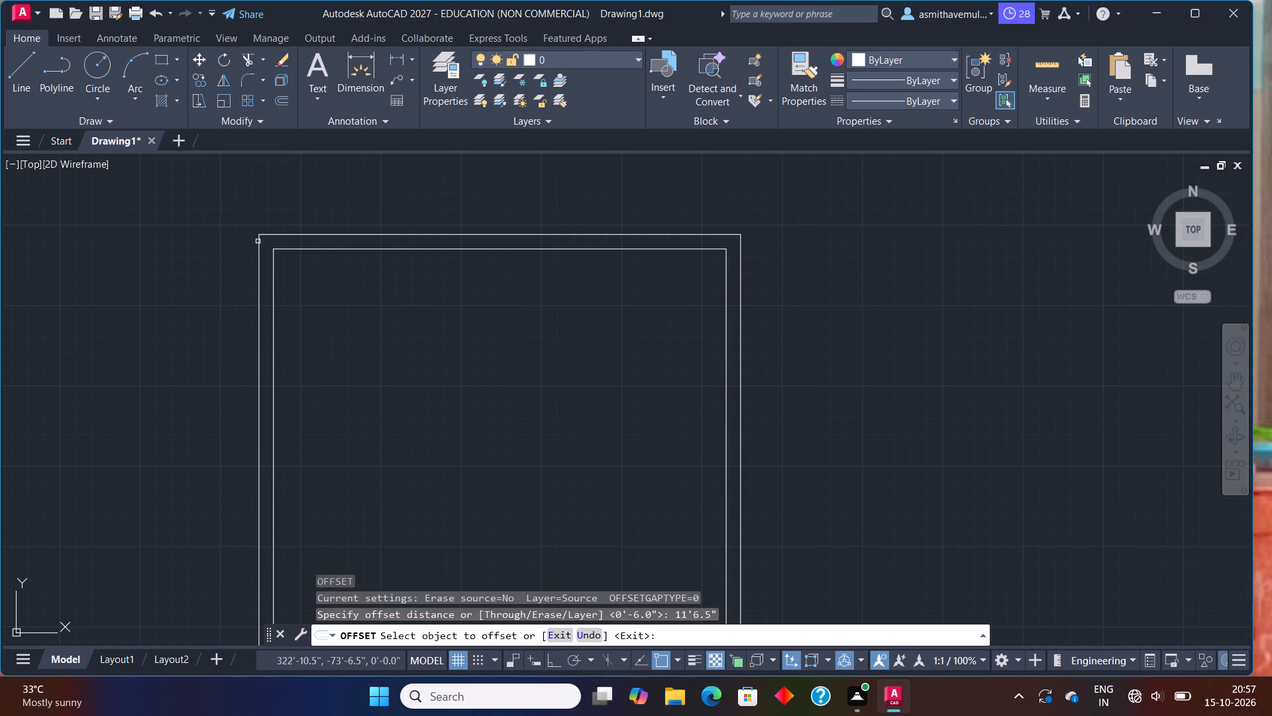
left_click(274, 298)
left_click(476, 343)
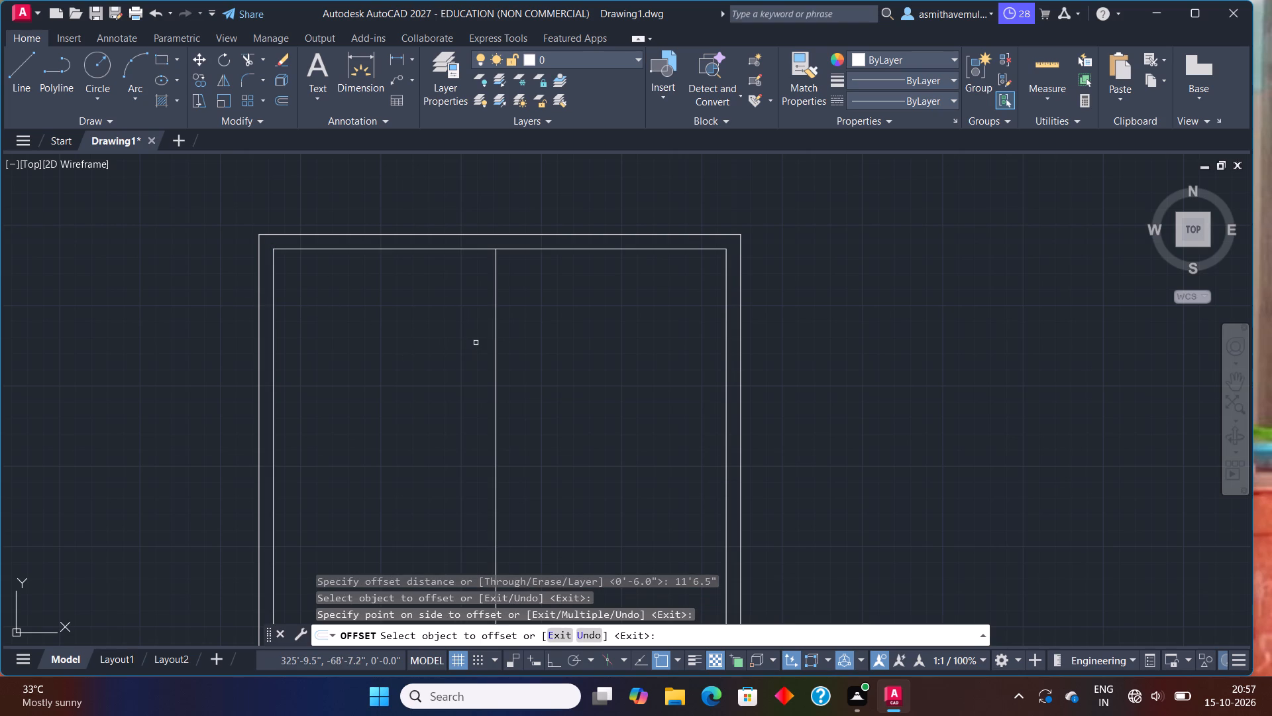
key("Escape")
Offset the vertical partition line 6" toward the right wall to give the partition its thickness.
key("o")
key("Return")
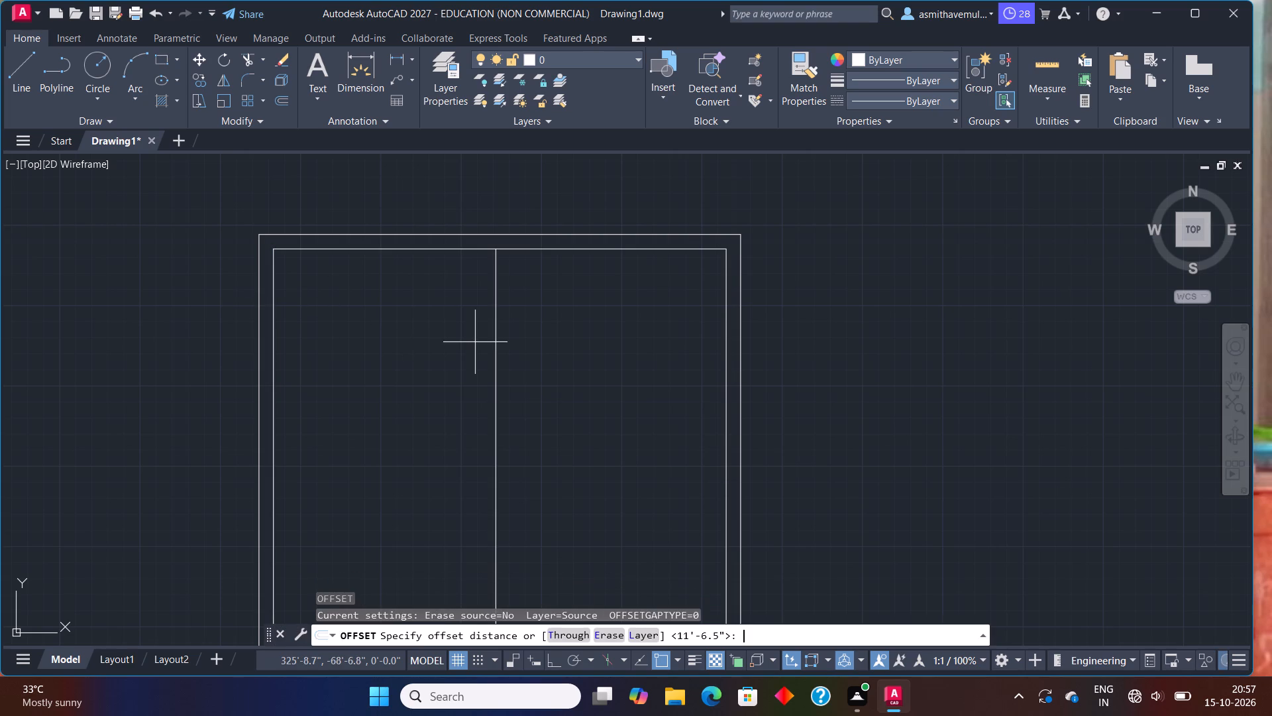
type("6\"")
key("Return")
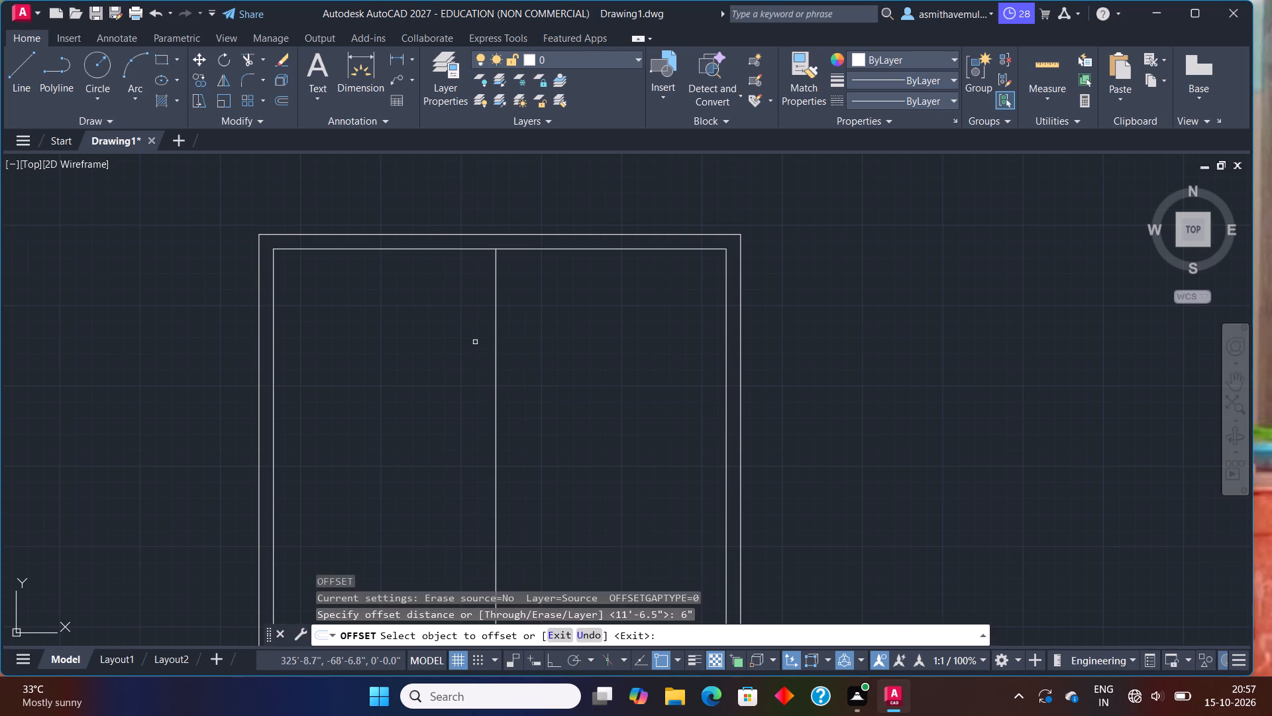
left_click(493, 379)
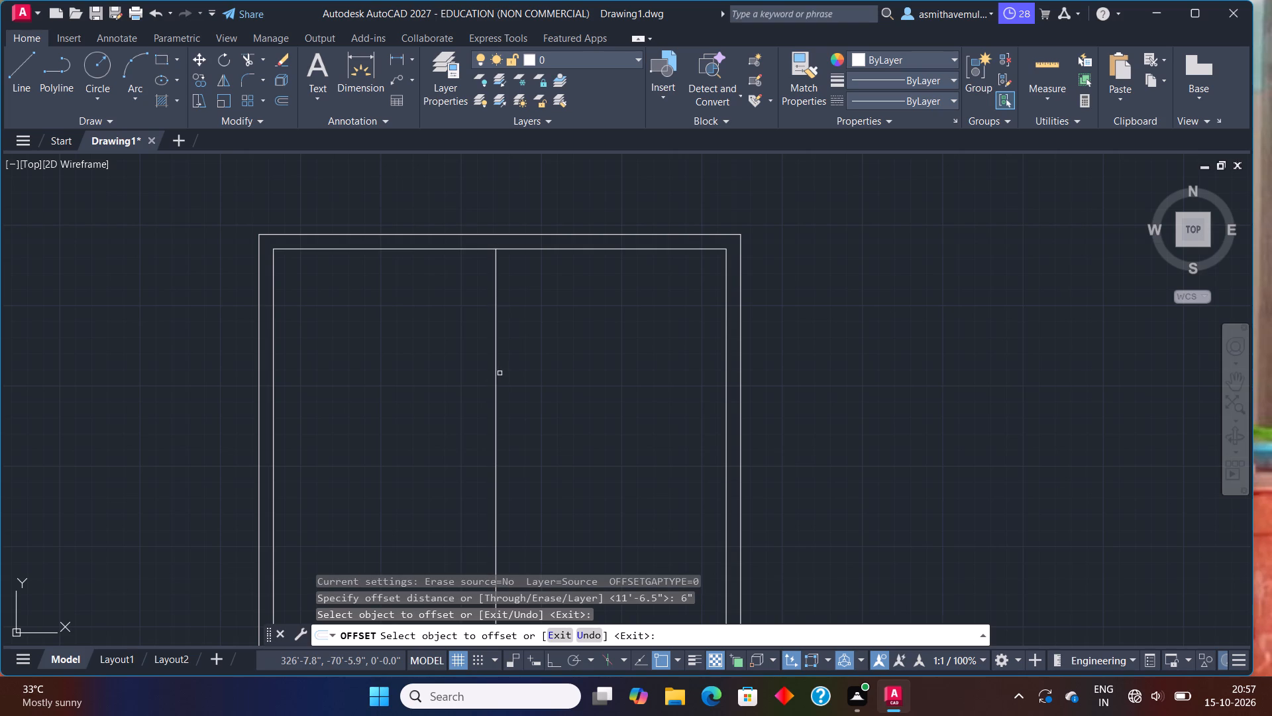
left_click(496, 370)
left_click(560, 363)
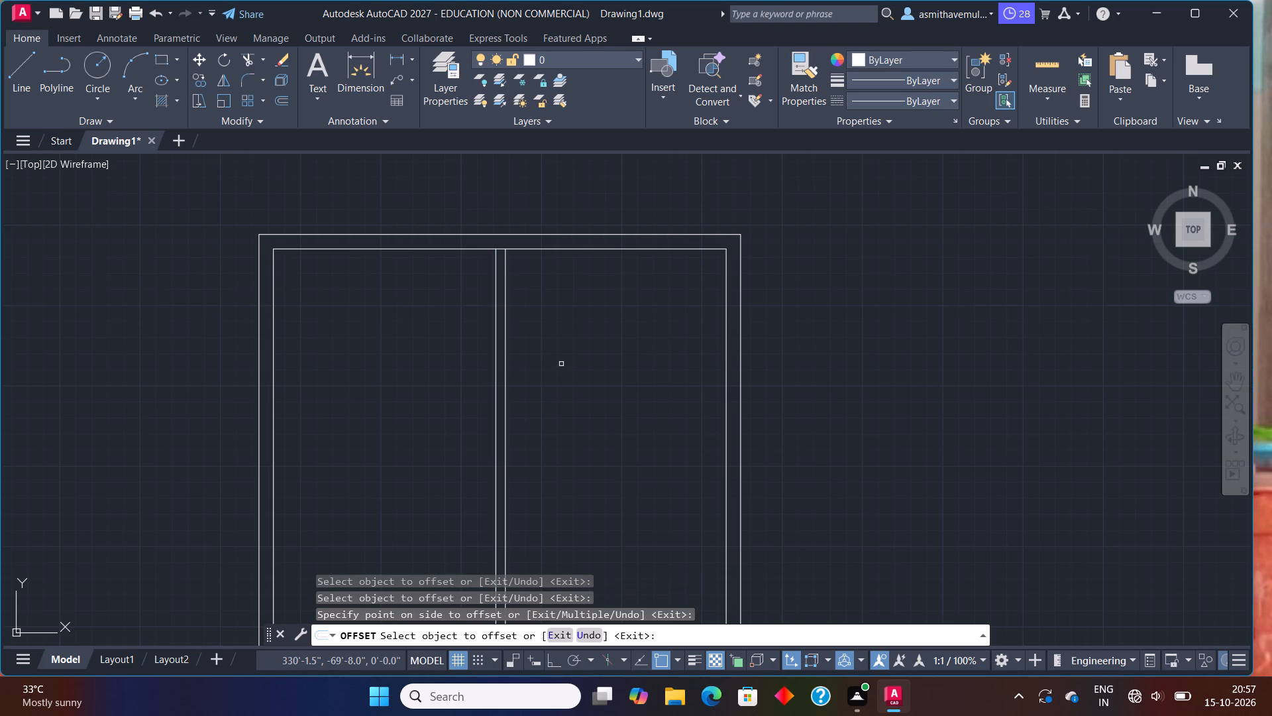
key("Escape")
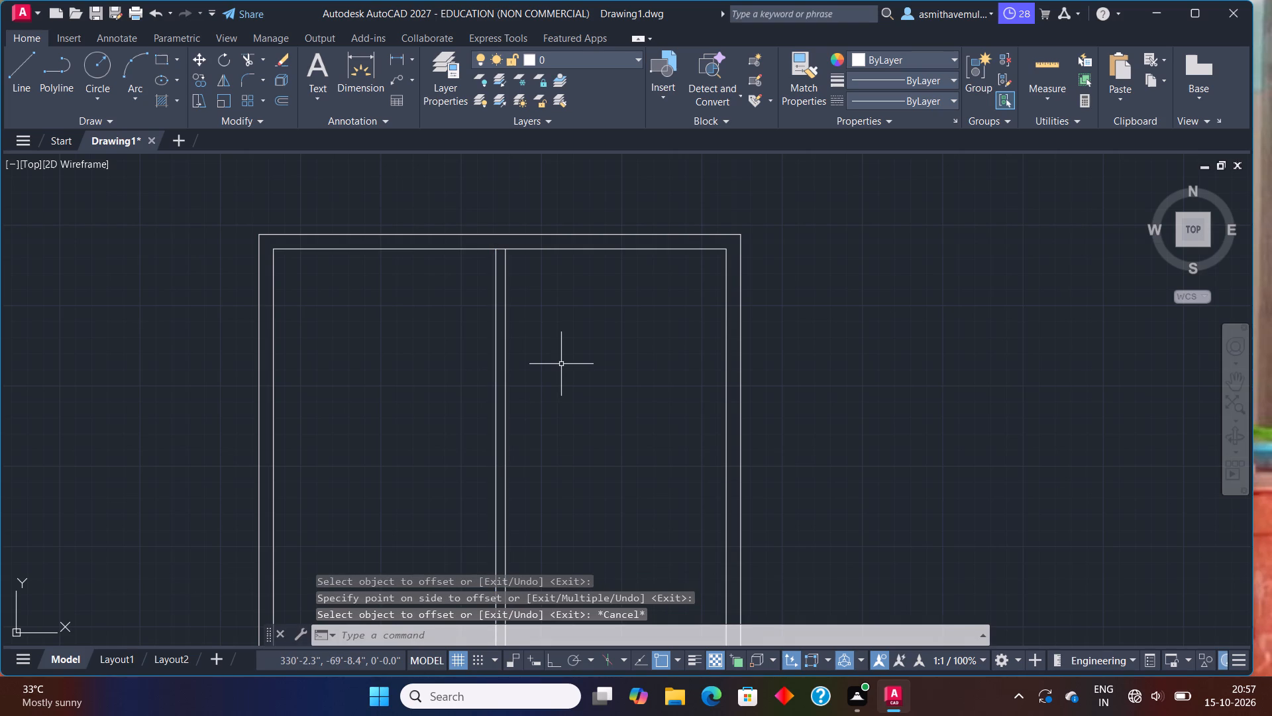
Offset the top inner wall line 10' down into the plan to place a horizontal partition line.
key("o")
key("Return")
type("10'")
key("Return")
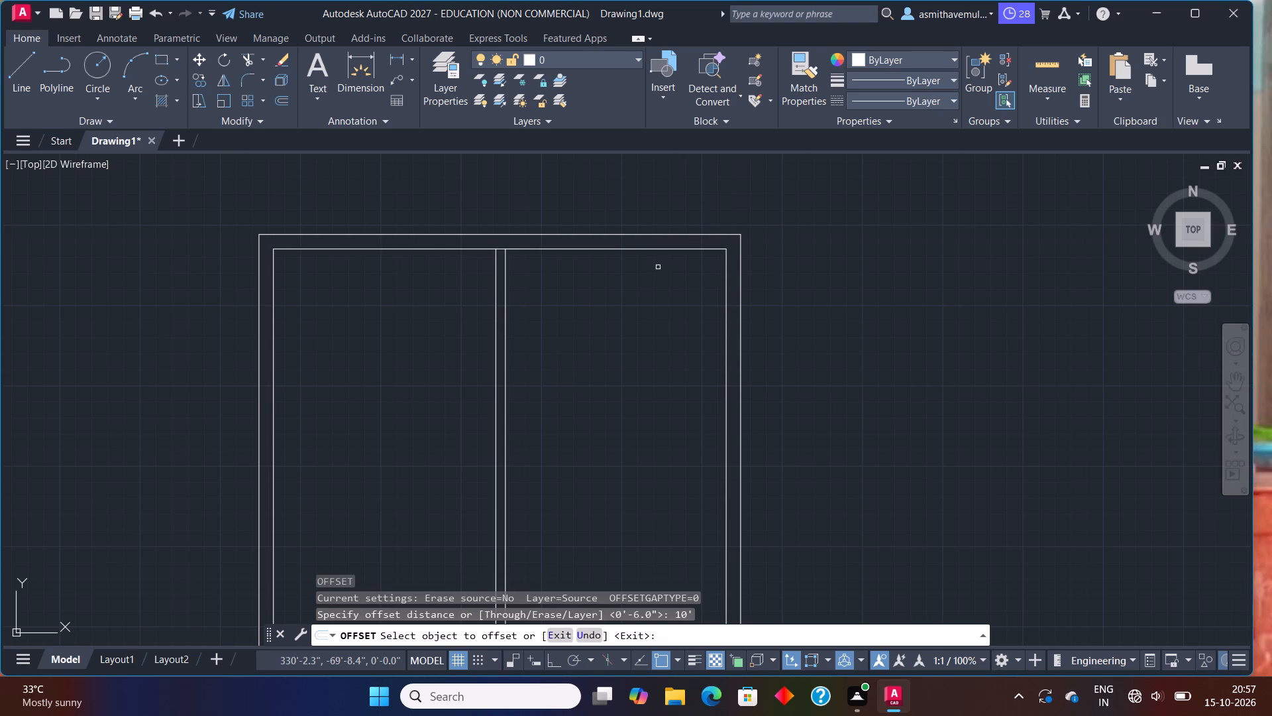
left_click(661, 247)
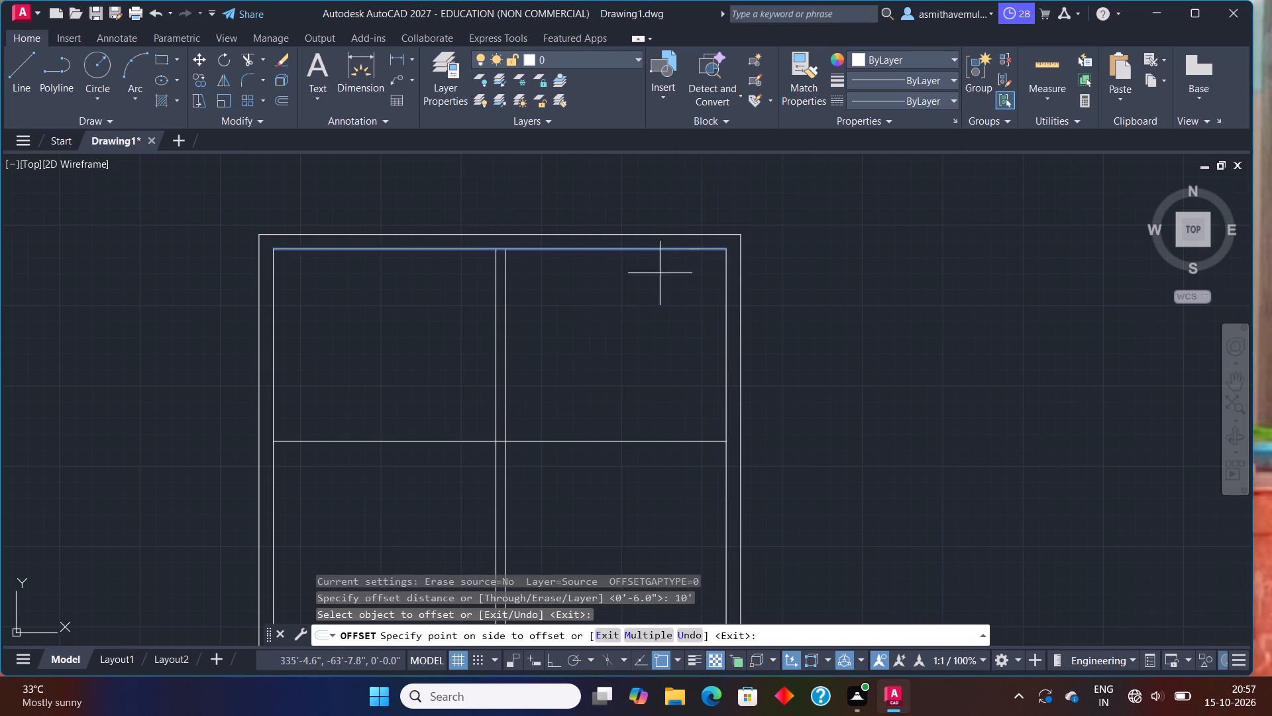
left_click(651, 324)
key("Escape")
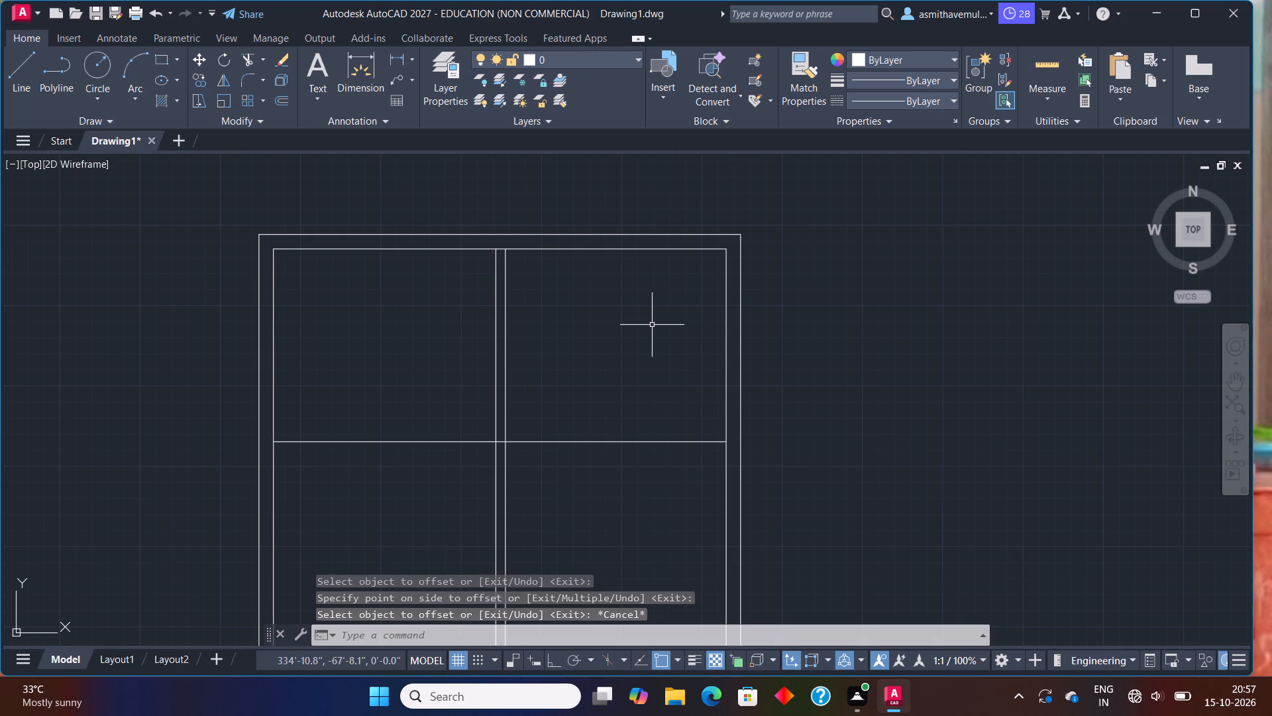
Offset the horizontal partition line 6" downward to give the partition its thickness.
key("o")
key("Return")
key("6")
key("shift+quotedbl")
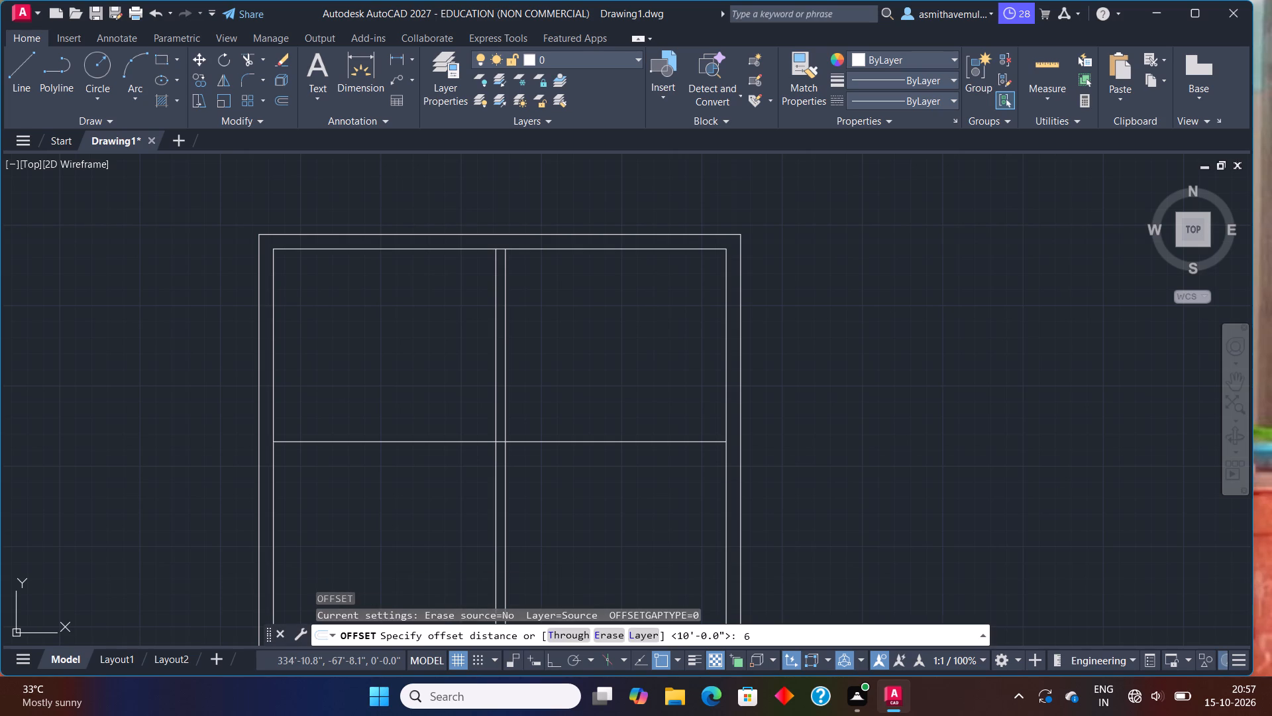
key("Return")
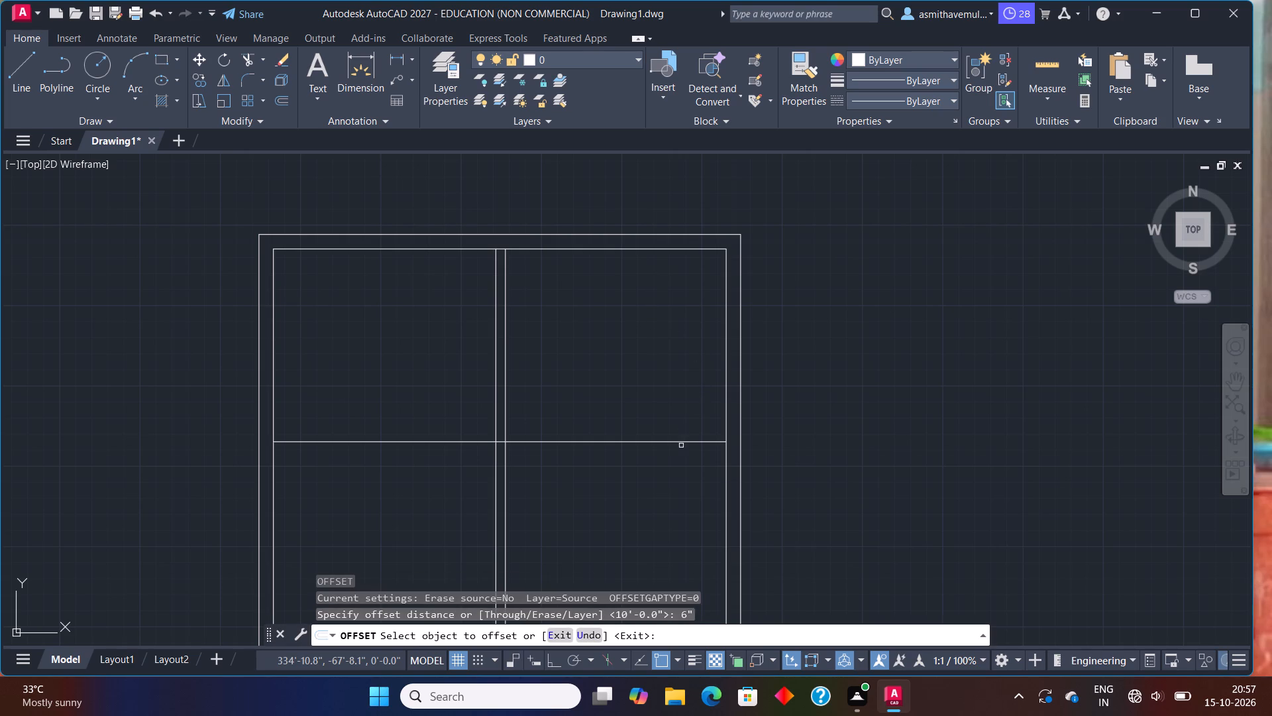
left_click(682, 441)
left_click(678, 505)
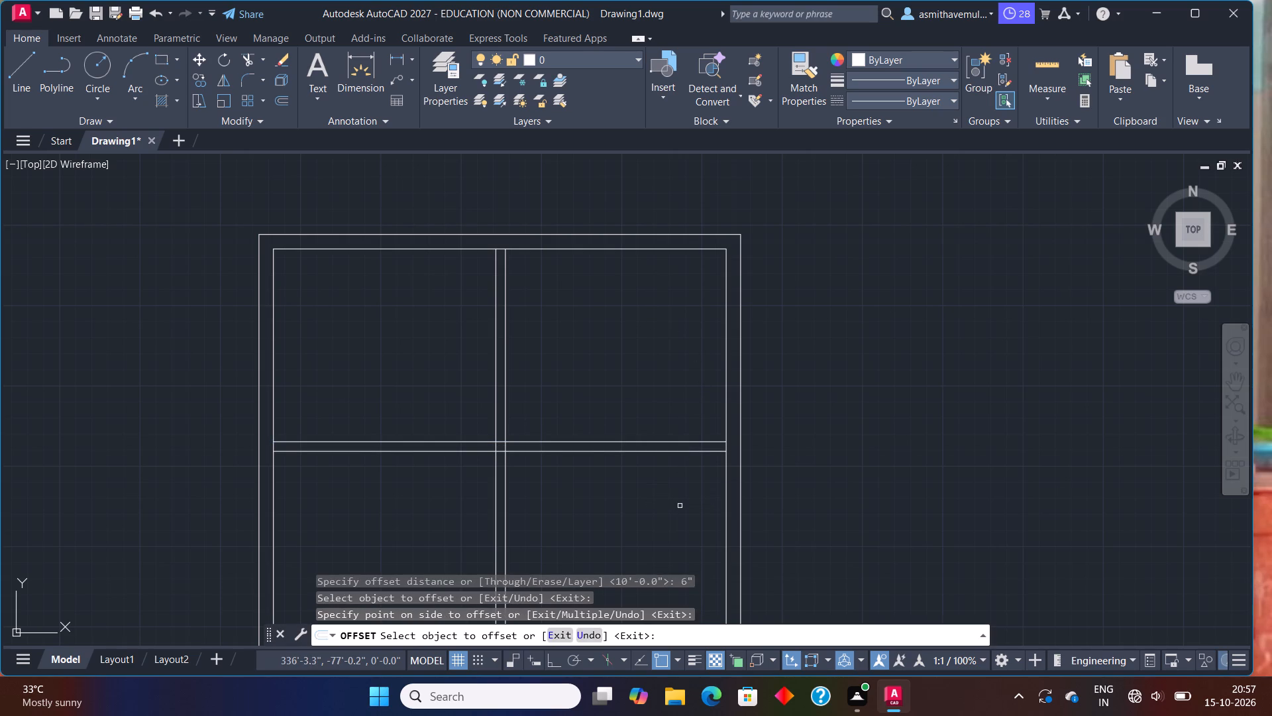
key("Escape")
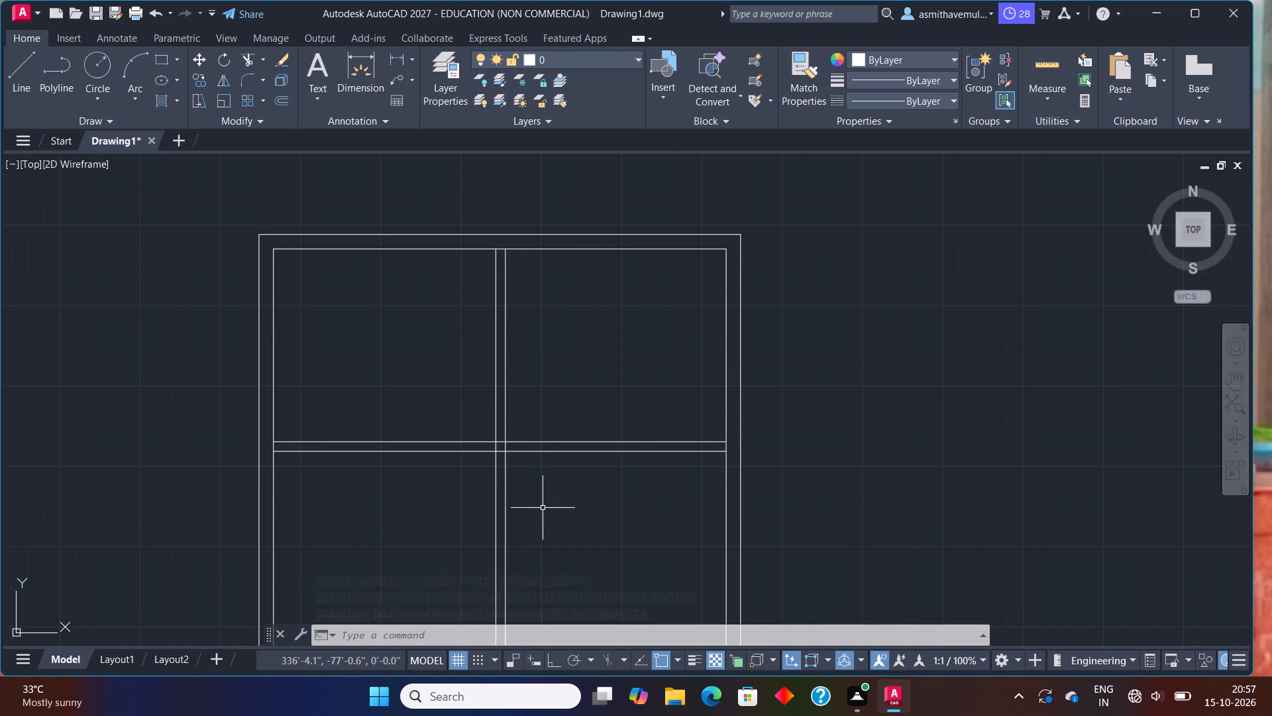
Offset the lower line of the horizontal partition 10' downward to place a second horizontal partition line.
middle_click_drag(543, 508, 533, 400)
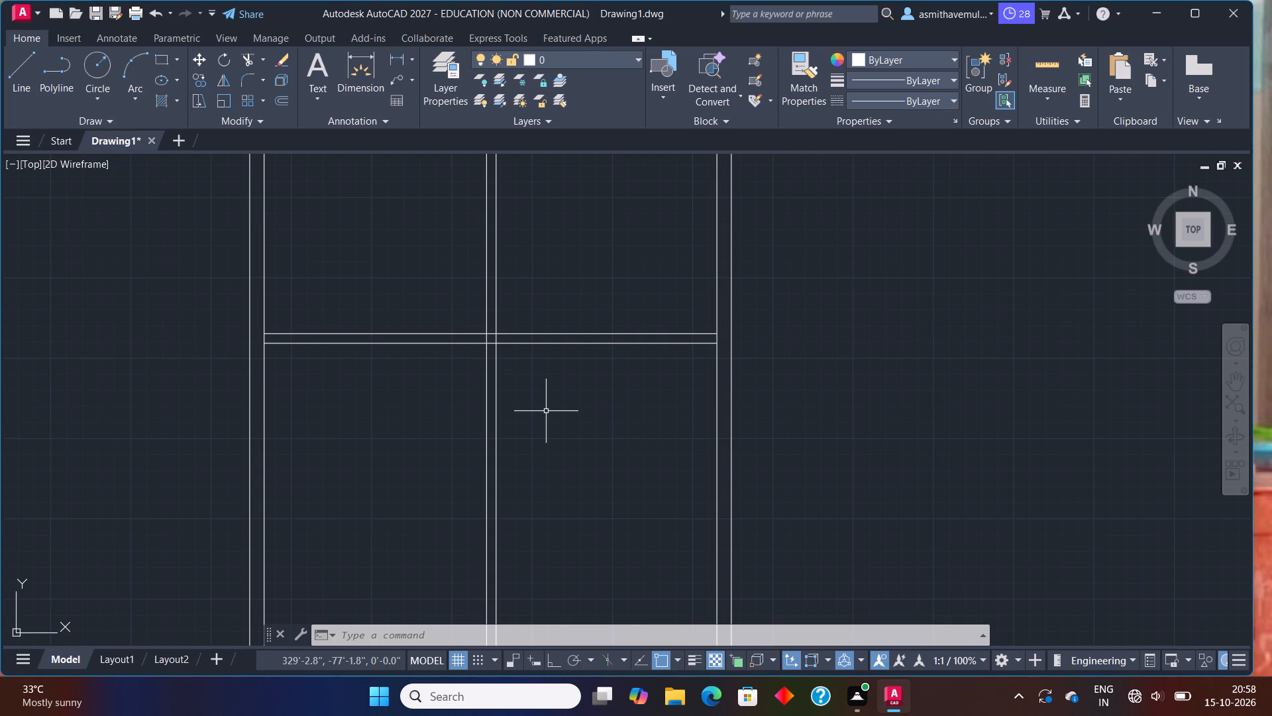
key("o")
key("Return")
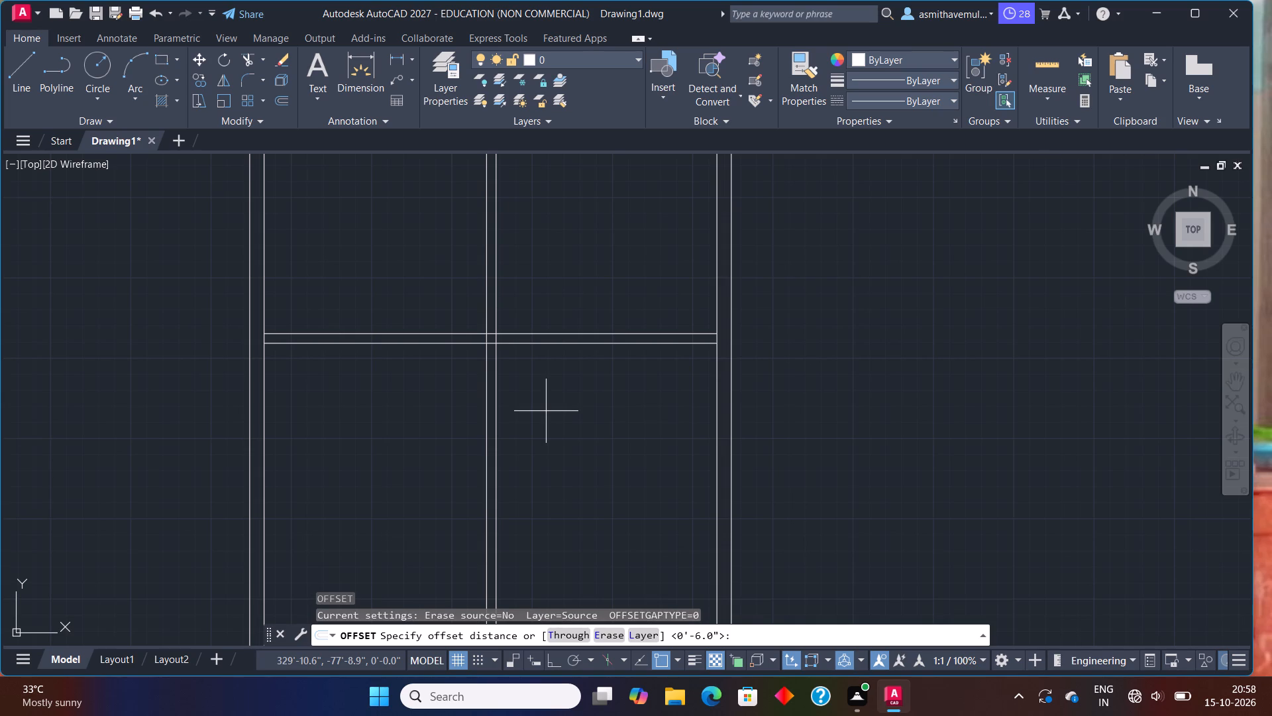
type("10'")
key("Return")
left_click(595, 344)
left_click(577, 427)
scroll(619, 436, "down", 1)
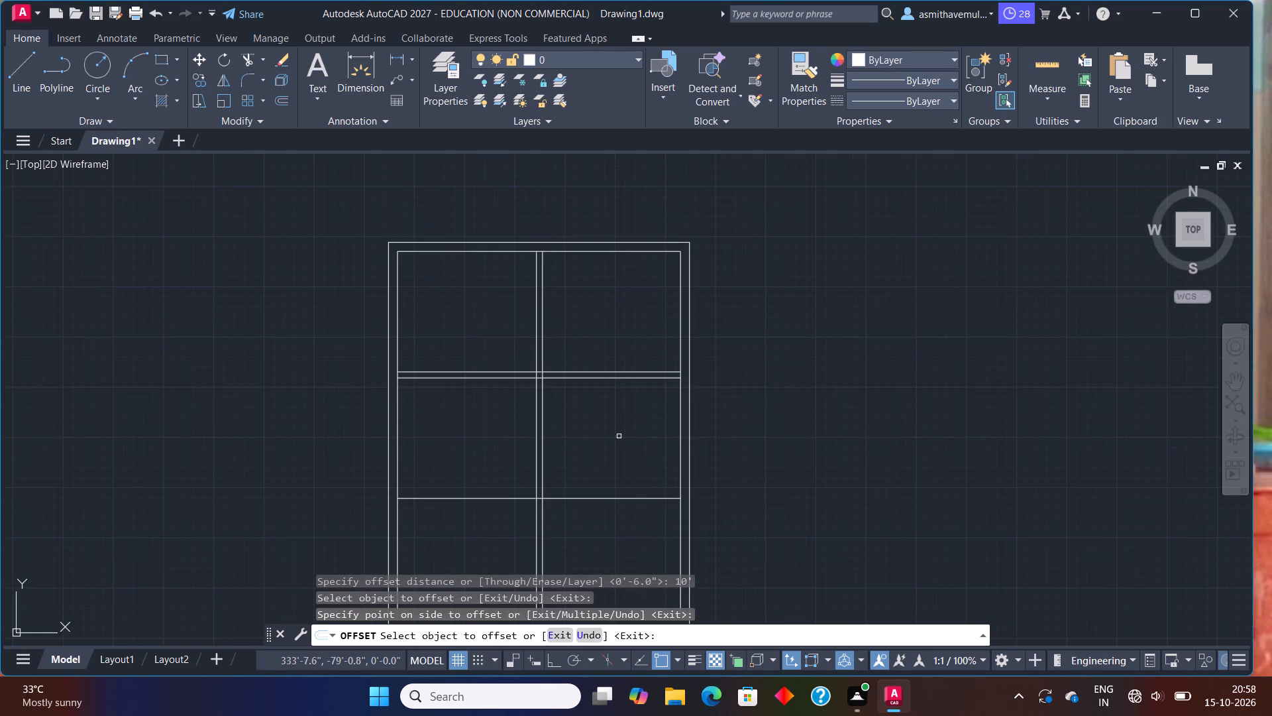
middle_click_drag(621, 436, 623, 306)
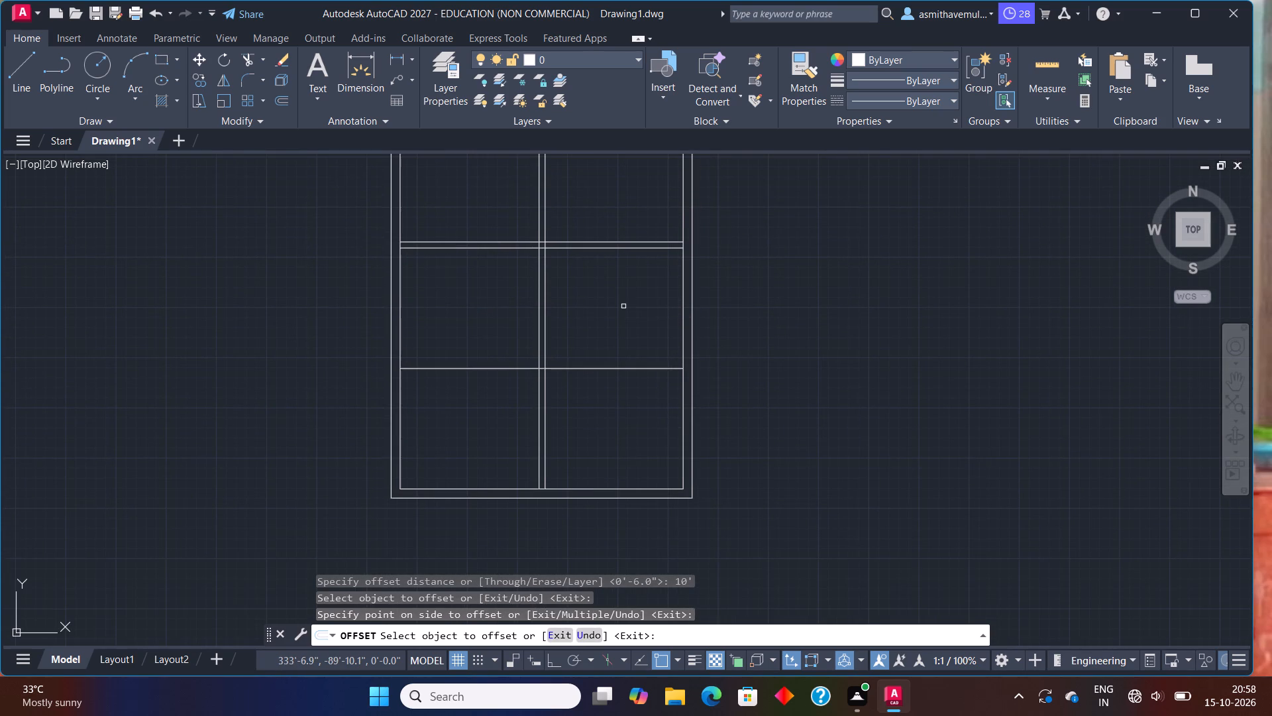
key("Escape")
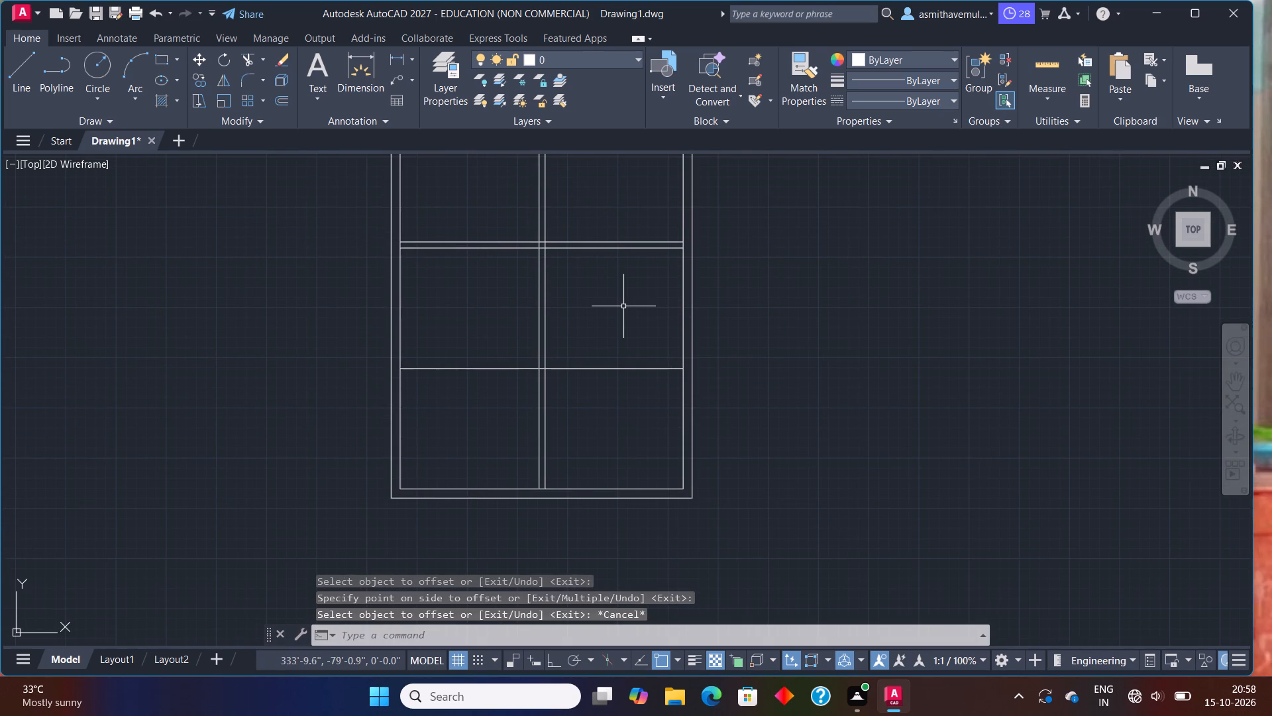
Offset the second horizontal partition line 6" downward to form its wall thickness.
key("o")
key("Return")
key("6")
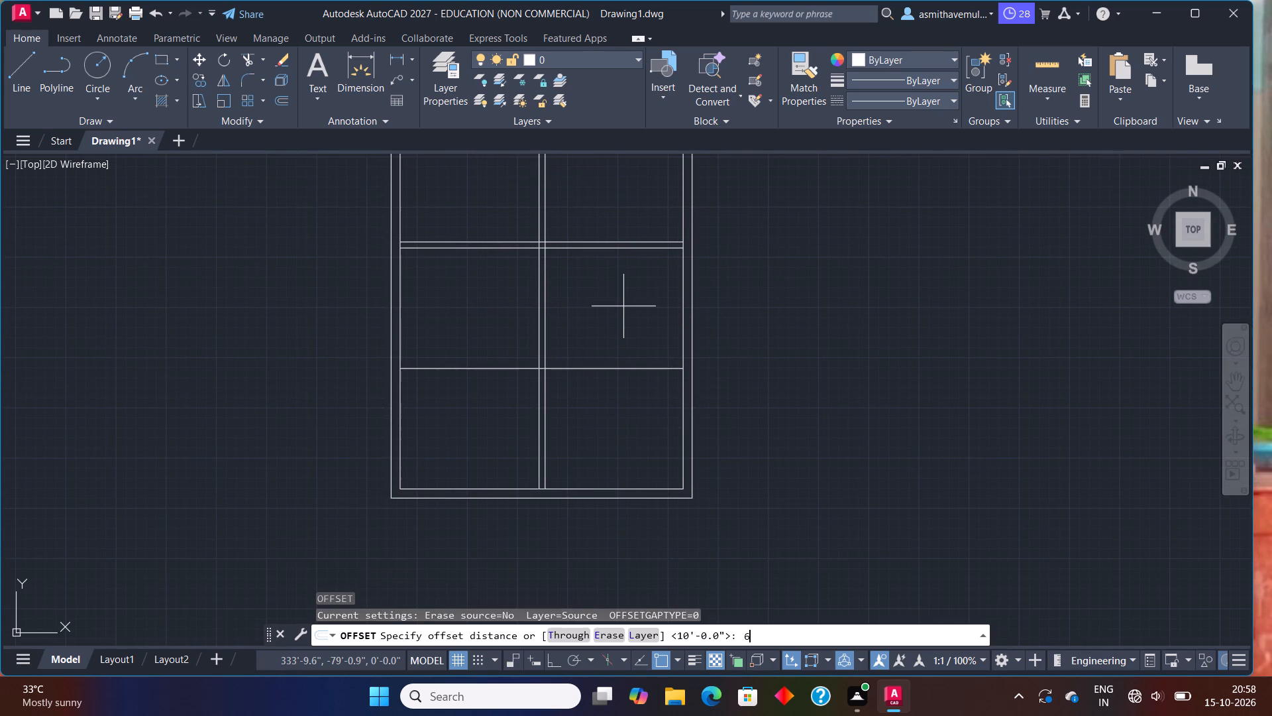
key("shift+quotedbl")
key("Return")
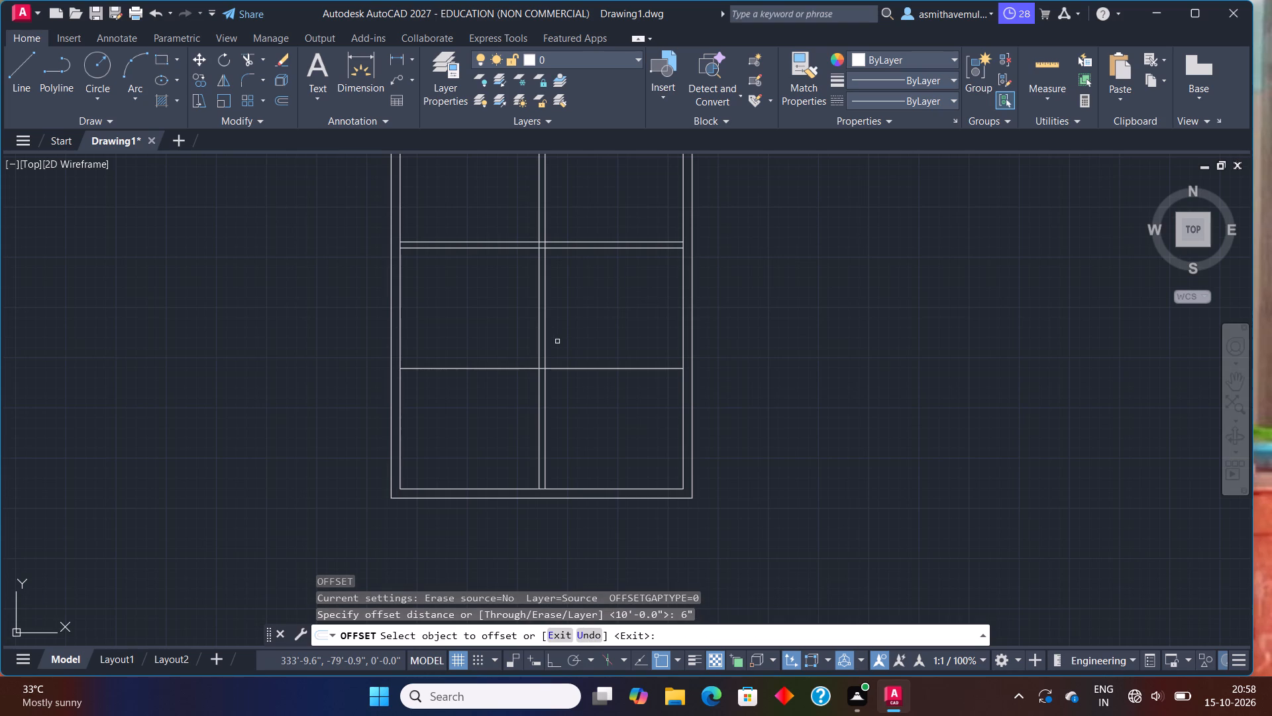
left_click(504, 370)
left_click(500, 407)
key("Escape")
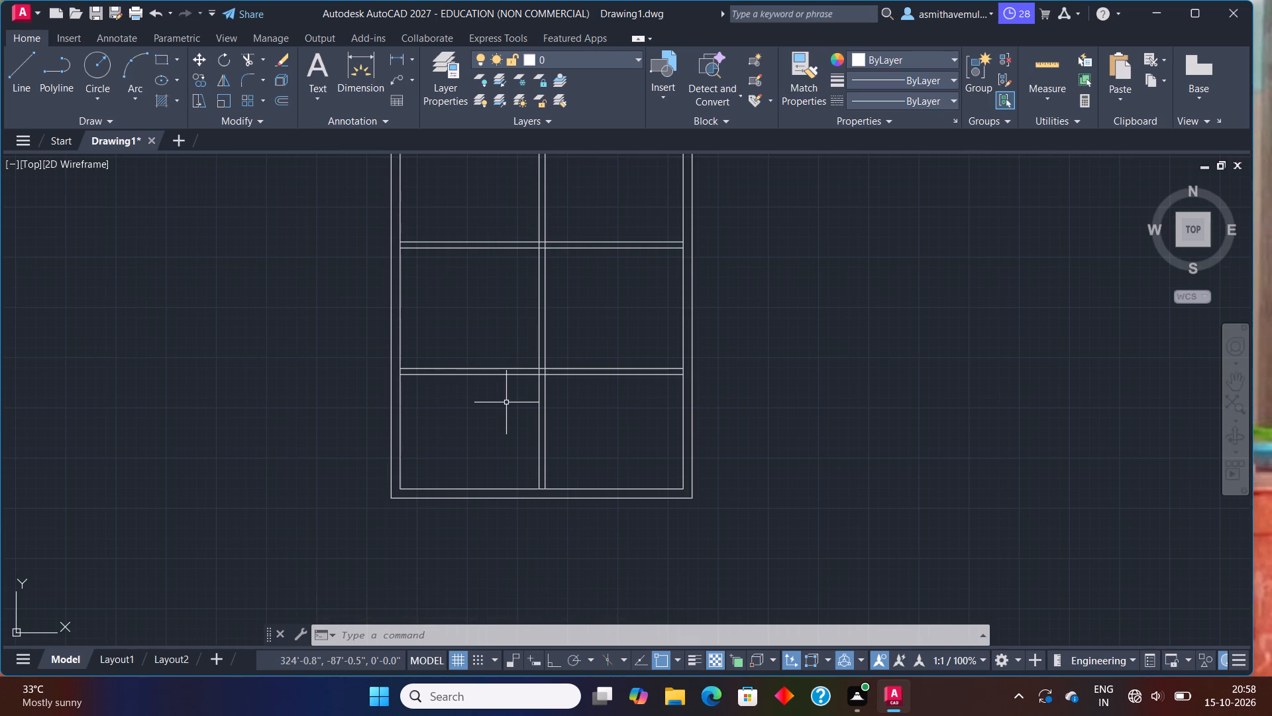
Trim away the lower horizontal partition right of the vertical partition, and the vertical partition lines below it.
type("TRIM")
key("Return")
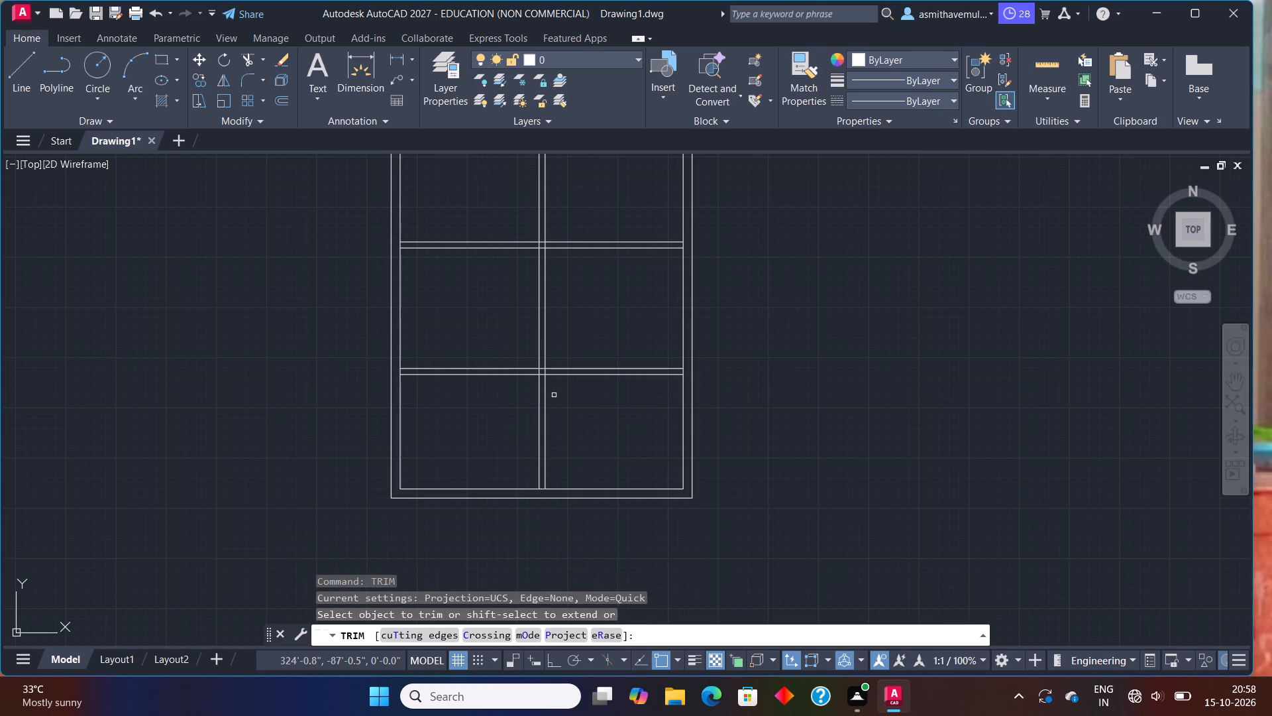
left_click_drag(568, 394, 585, 346)
left_click_drag(568, 383, 540, 416)
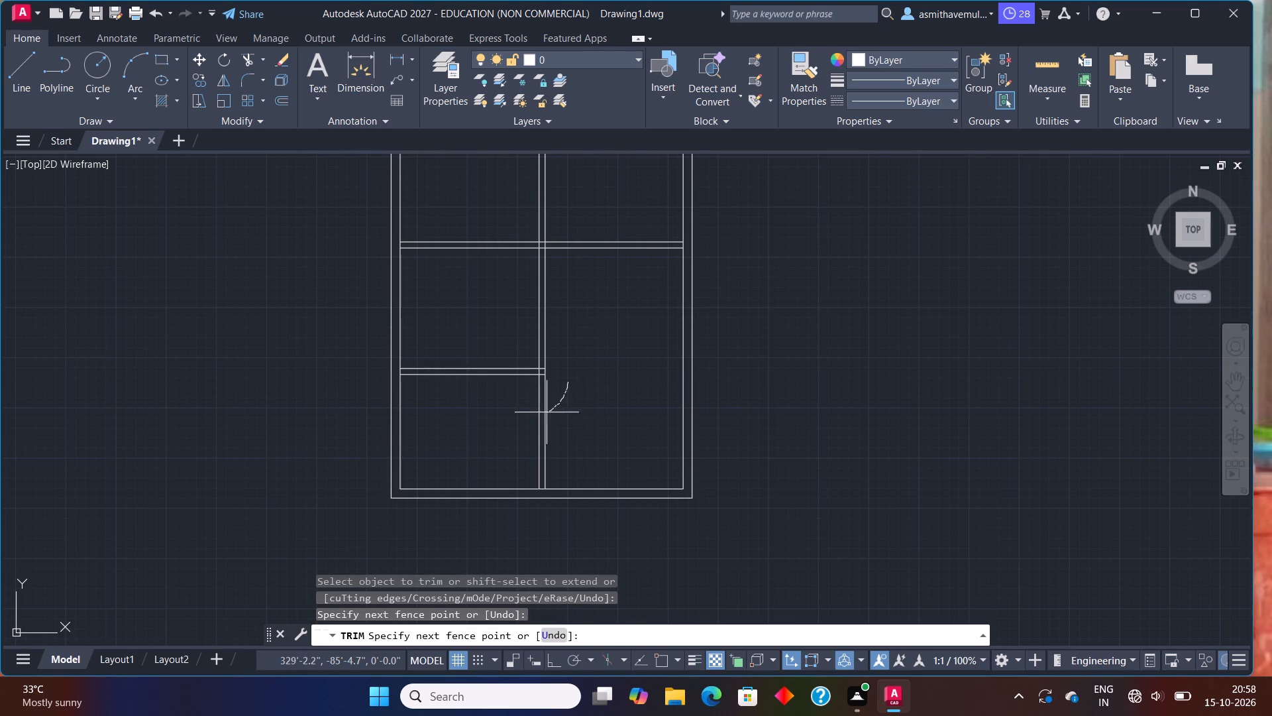
left_click_drag(540, 416, 516, 428)
Trim the overlapping line ends inside the corner where the vertical and lower horizontal partitions meet.
scroll(526, 366, "up", 3)
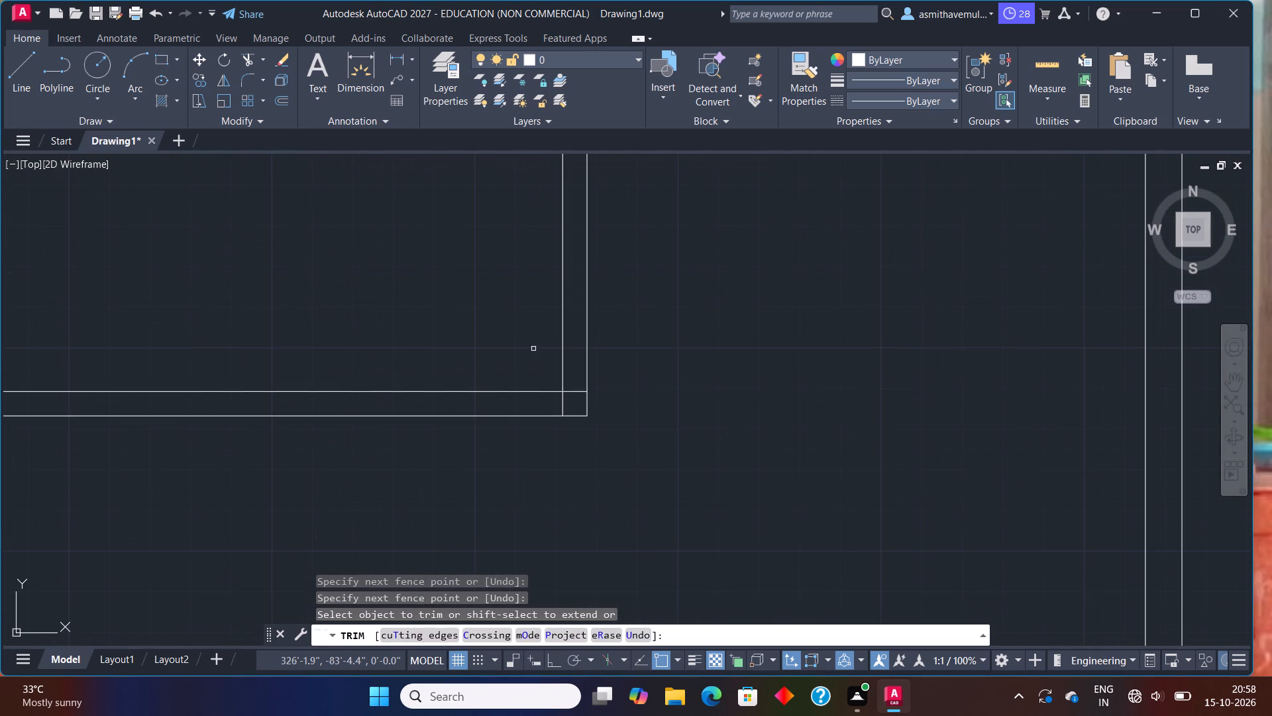
left_click_drag(569, 374, 553, 405)
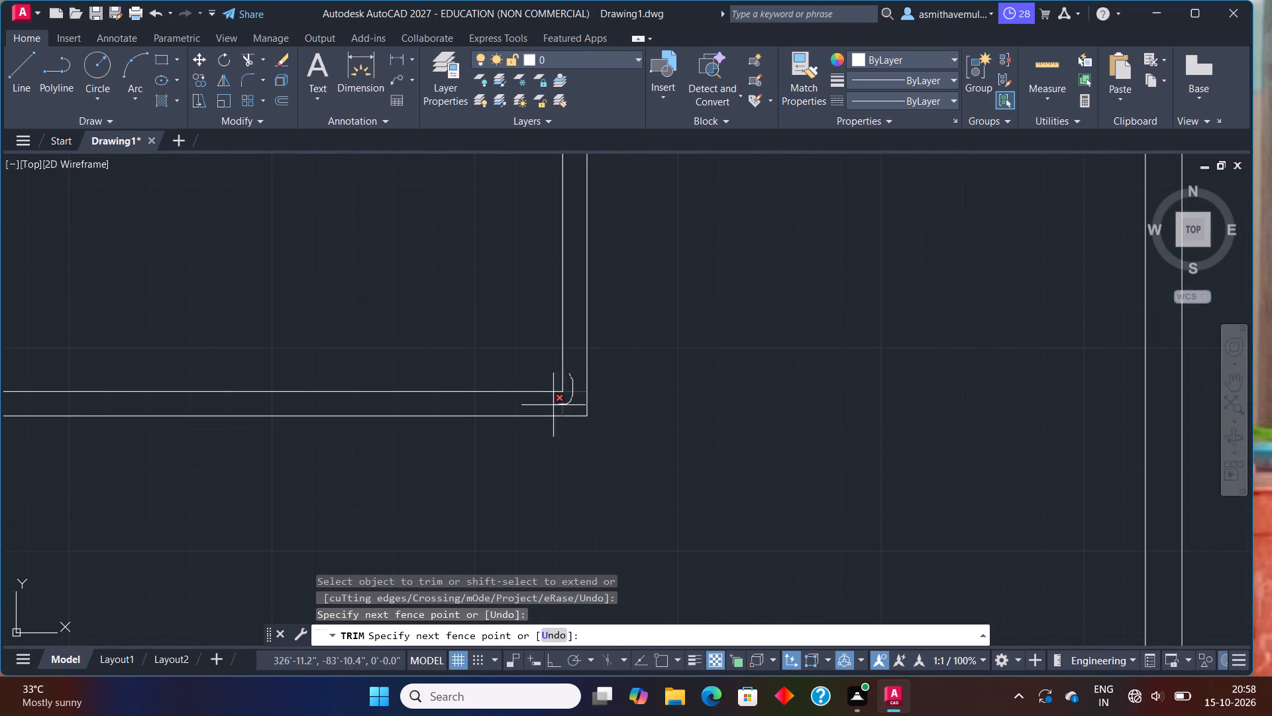
left_click_drag(553, 405, 551, 405)
Trim the left inner wall line between the two lower horizontal partition lines to open the wall junction.
scroll(535, 402, "down", 1)
middle_click_drag(528, 399, 878, 381)
scroll(578, 401, "up", 1)
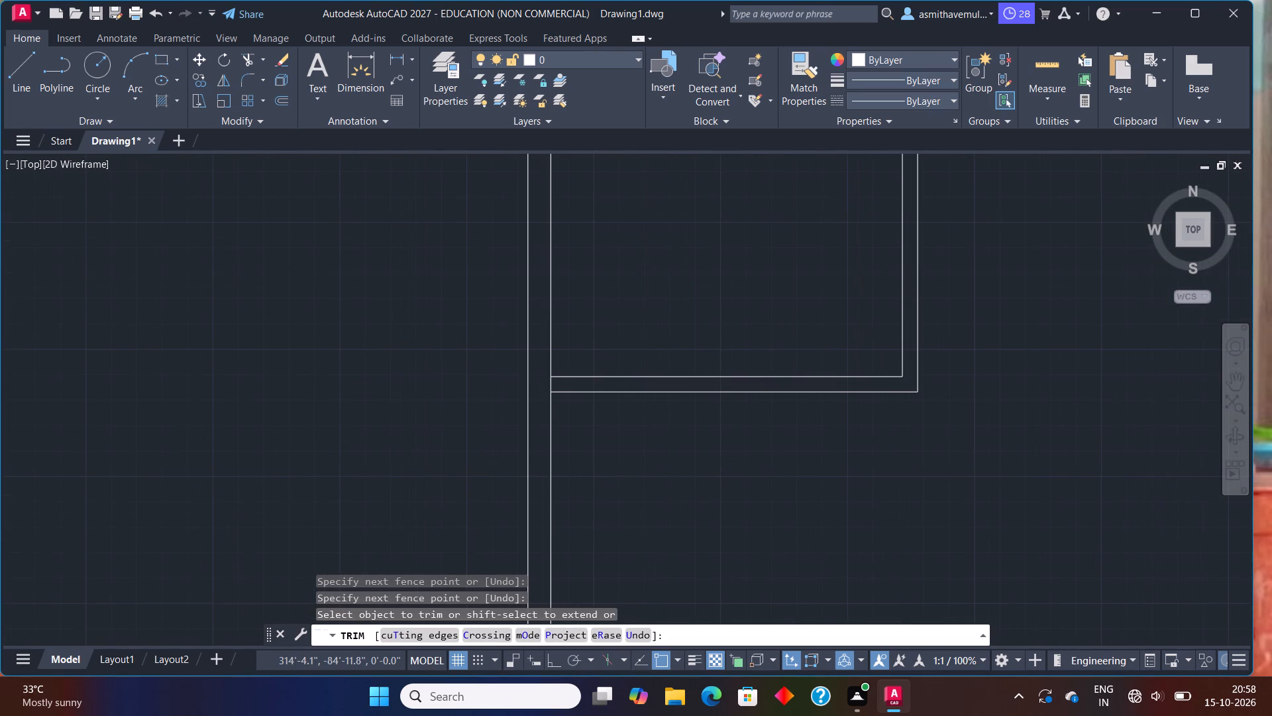
left_click_drag(526, 377, 555, 376)
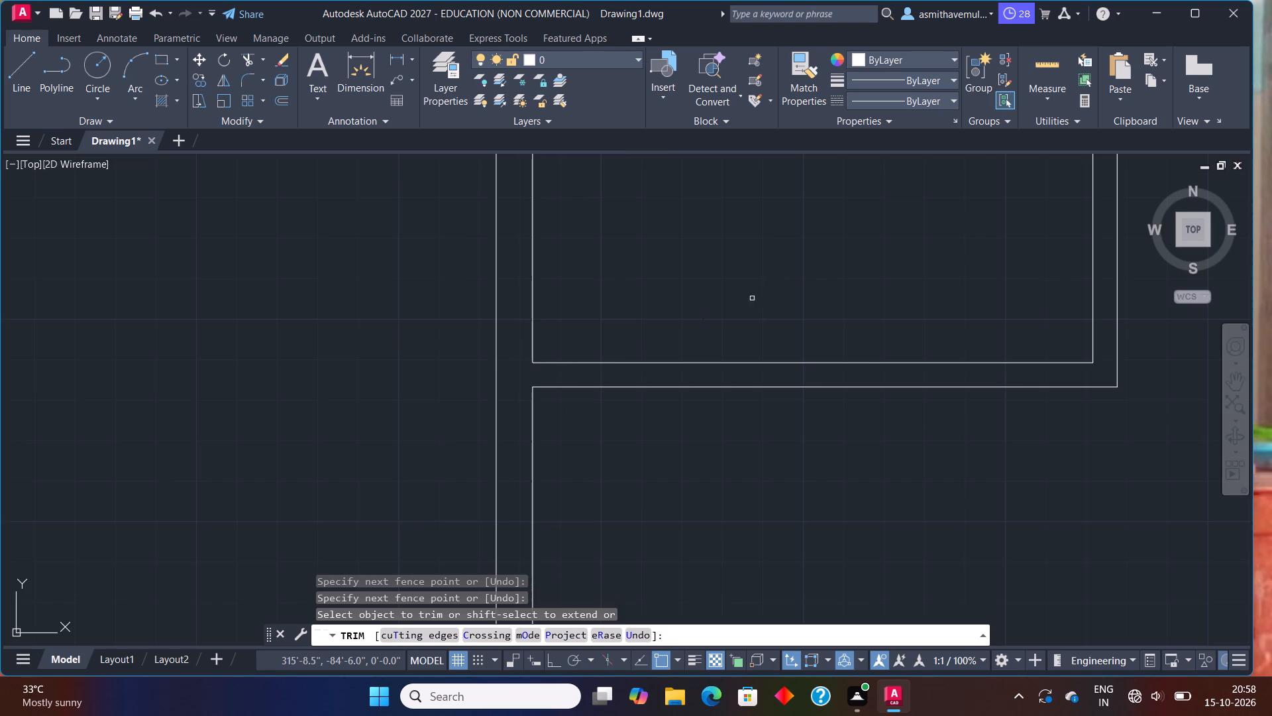
scroll(777, 284, "down", 2)
middle_click_drag(809, 266, 657, 497)
scroll(761, 373, "up", 1)
middle_click_drag(759, 355, 730, 422)
scroll(625, 484, "down", 1)
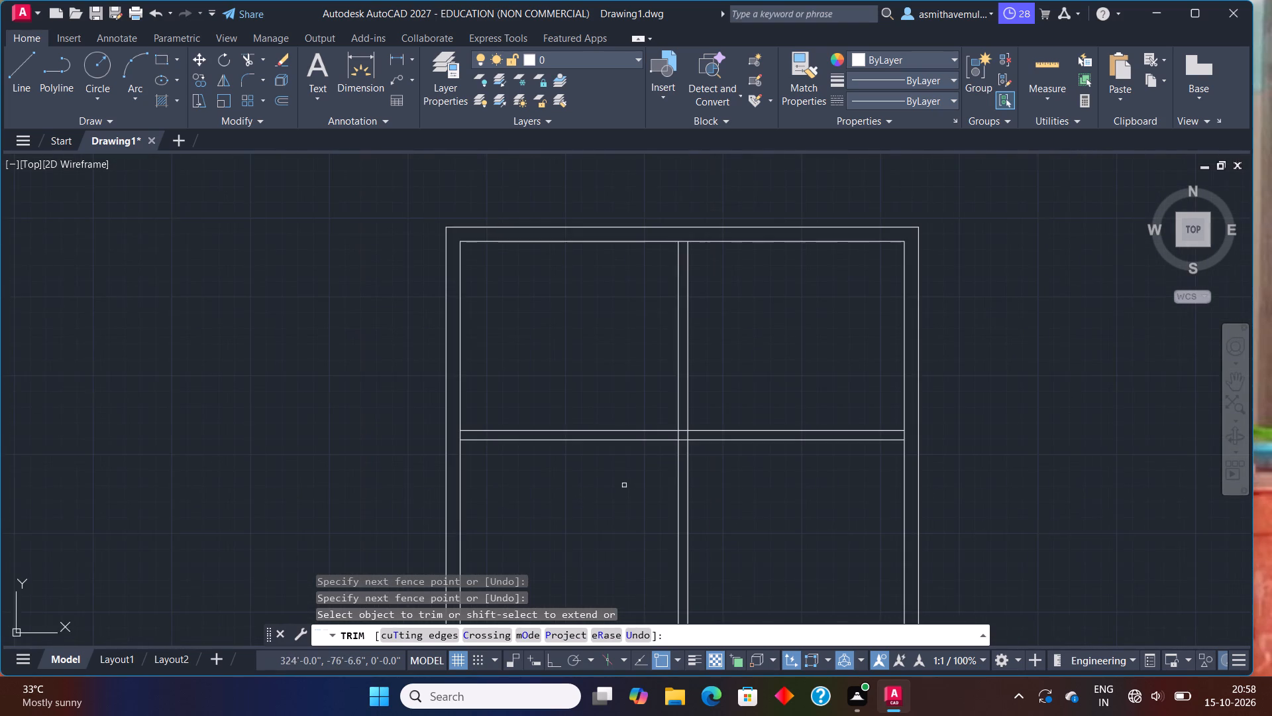
scroll(624, 485, "down", 1)
middle_click_drag(628, 499, 622, 459)
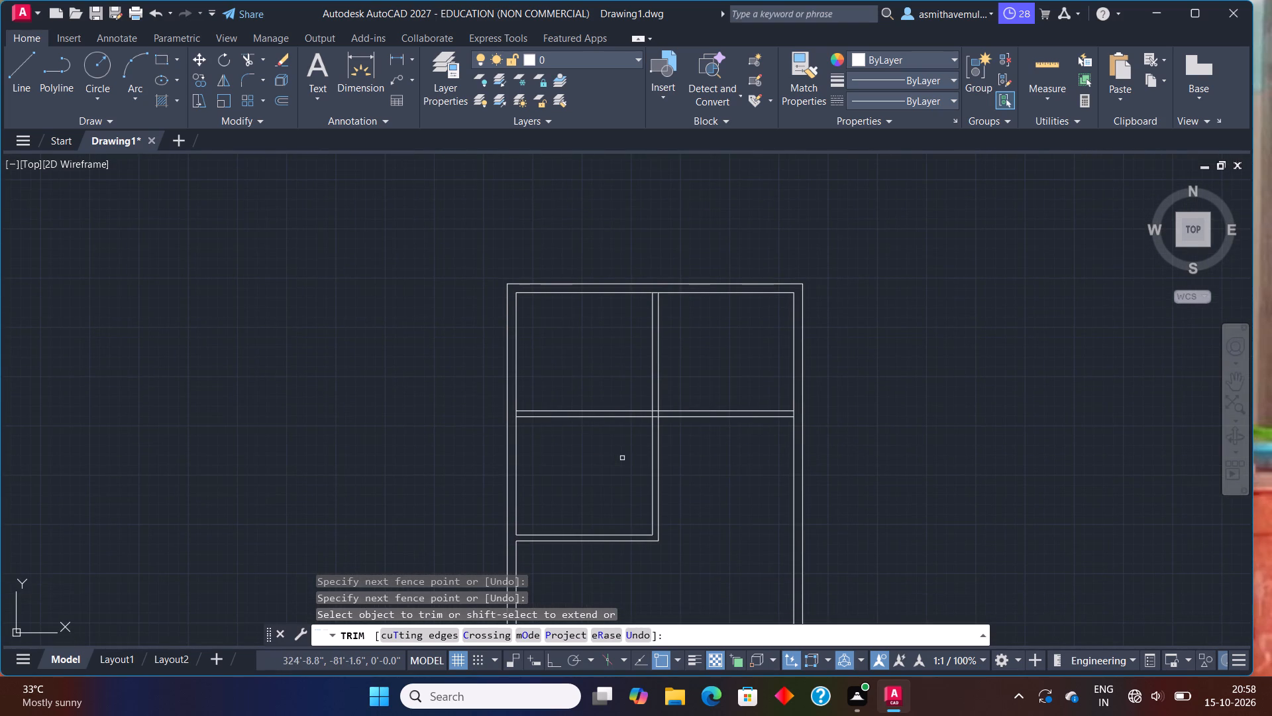
key("Escape")
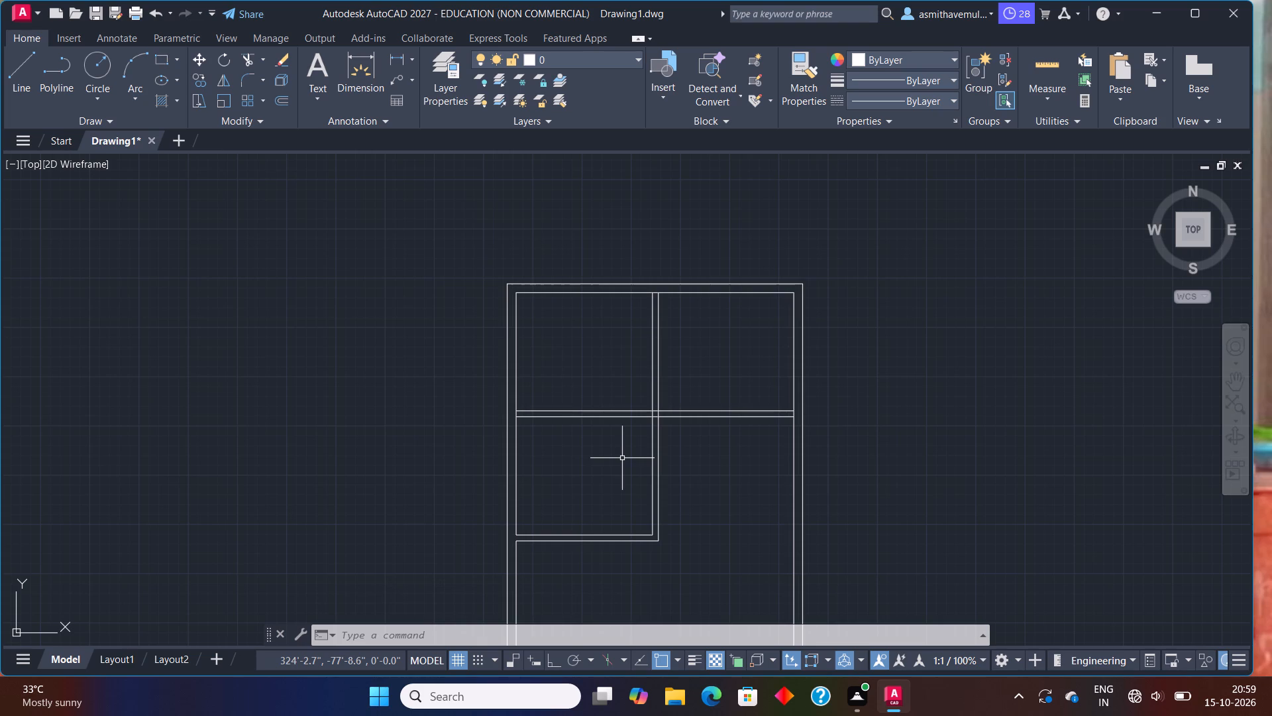
Offset the lower line of the upper horizontal partition 4'6" downward to place another partition line.
key("o")
key("Return")
type("4'6")
key("shift+quotedbl")
key("Return")
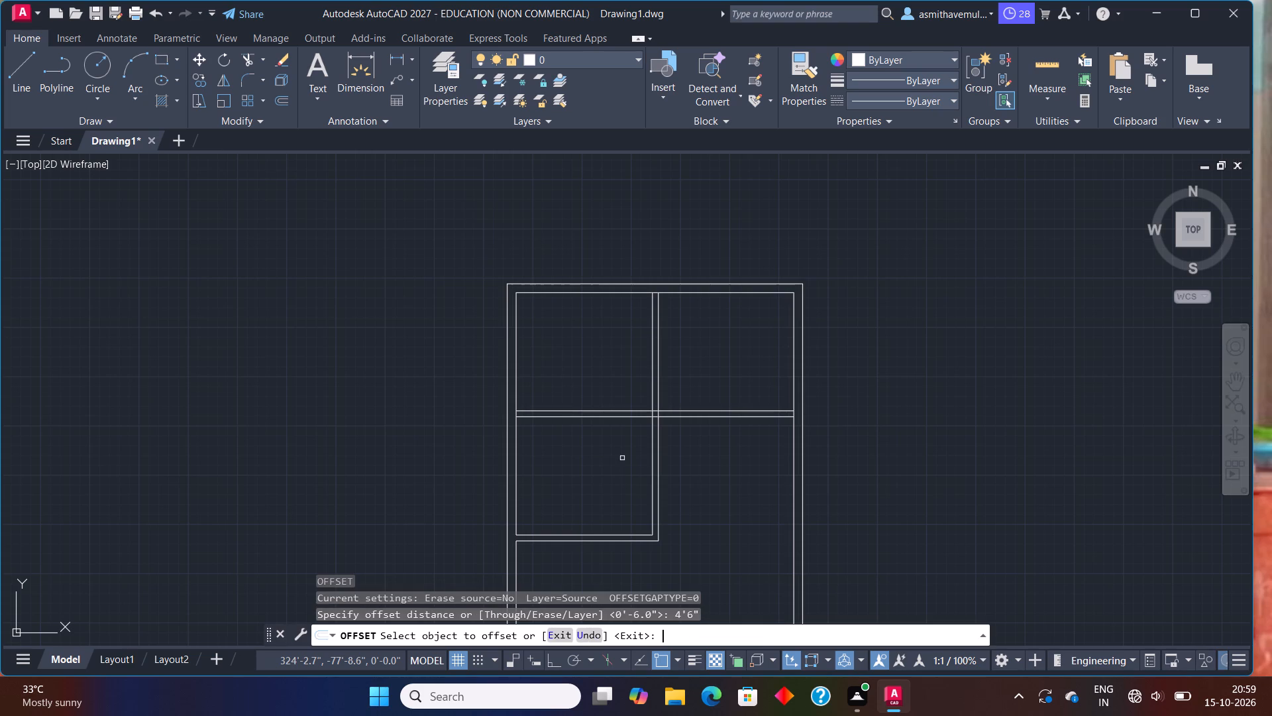
left_click(715, 419)
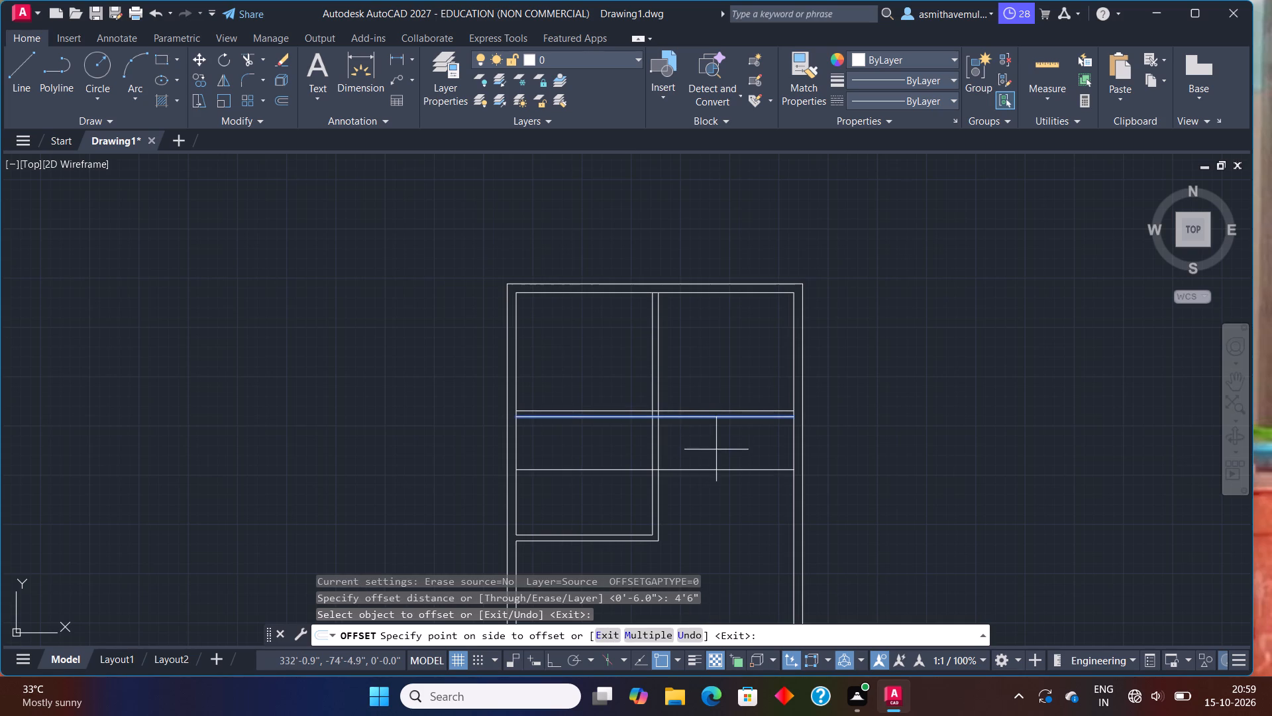
left_click(718, 451)
key("Escape")
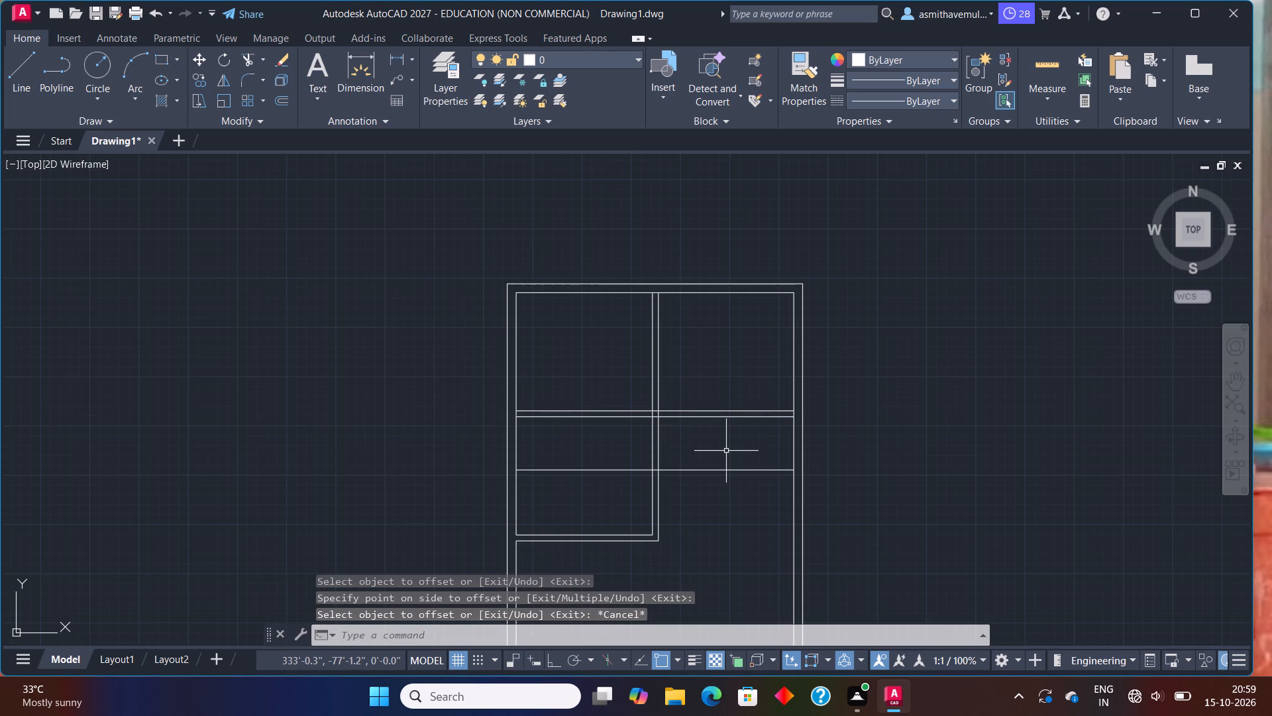
Offset the newest horizontal partition line 6" downward to give the partition its thickness.
key("o")
key("Return")
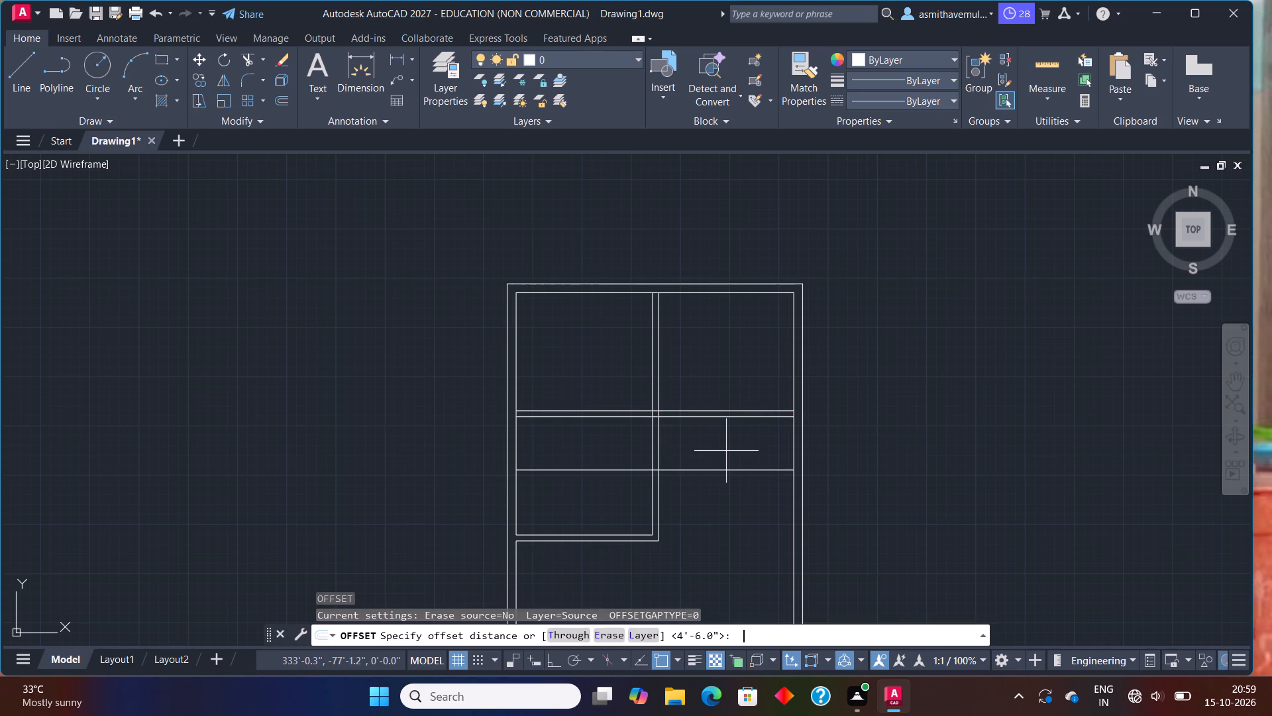
key("6")
key("shift+quotedbl")
key("Return")
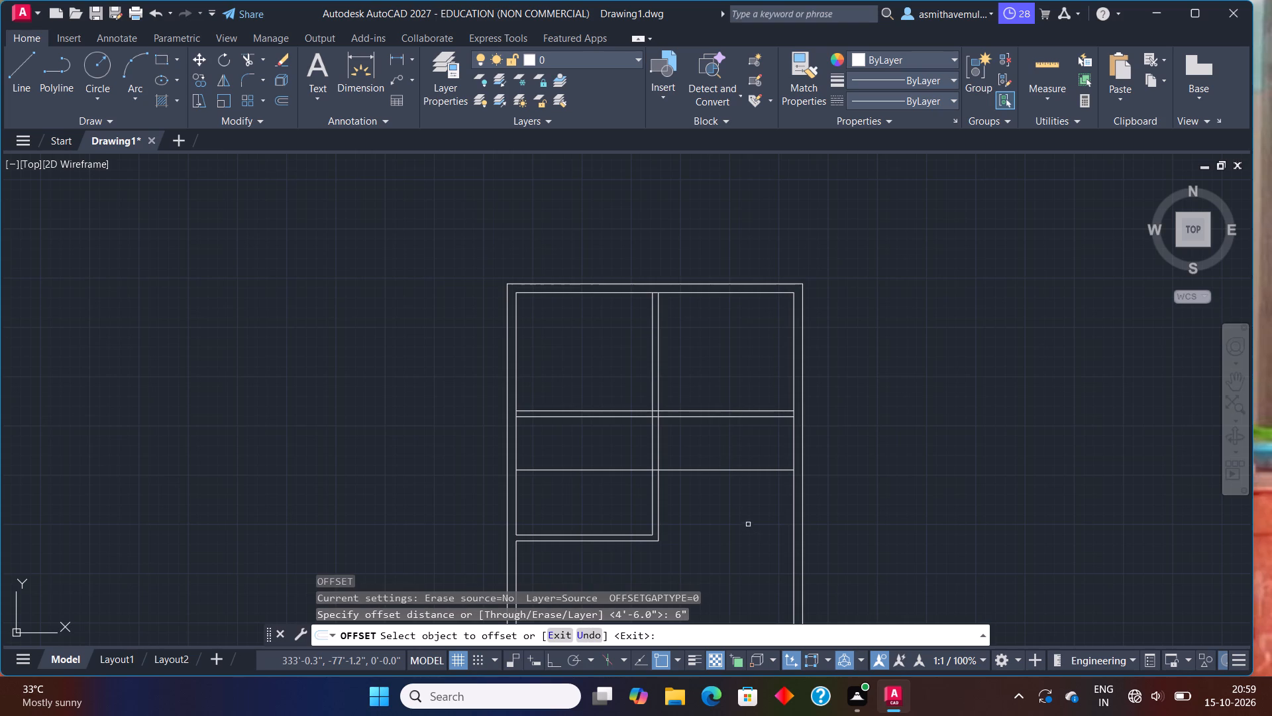
left_click(748, 467)
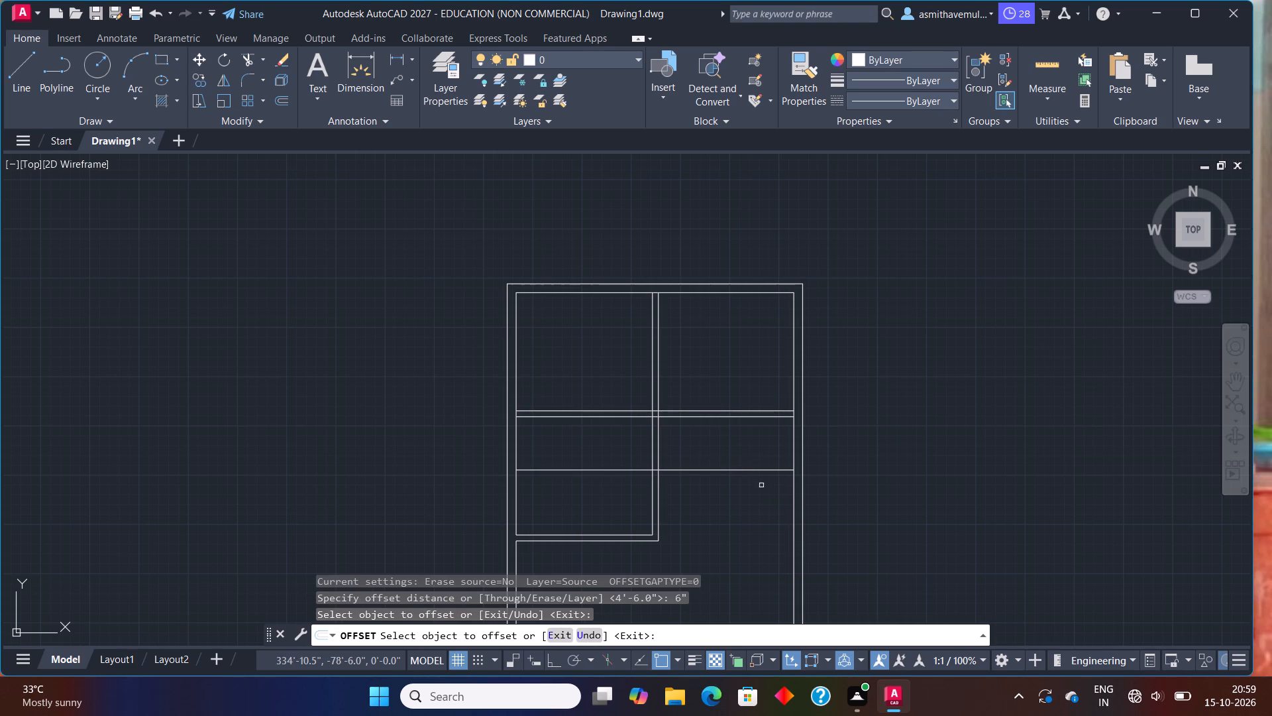
left_click(767, 471)
left_click_drag(776, 513, 783, 514)
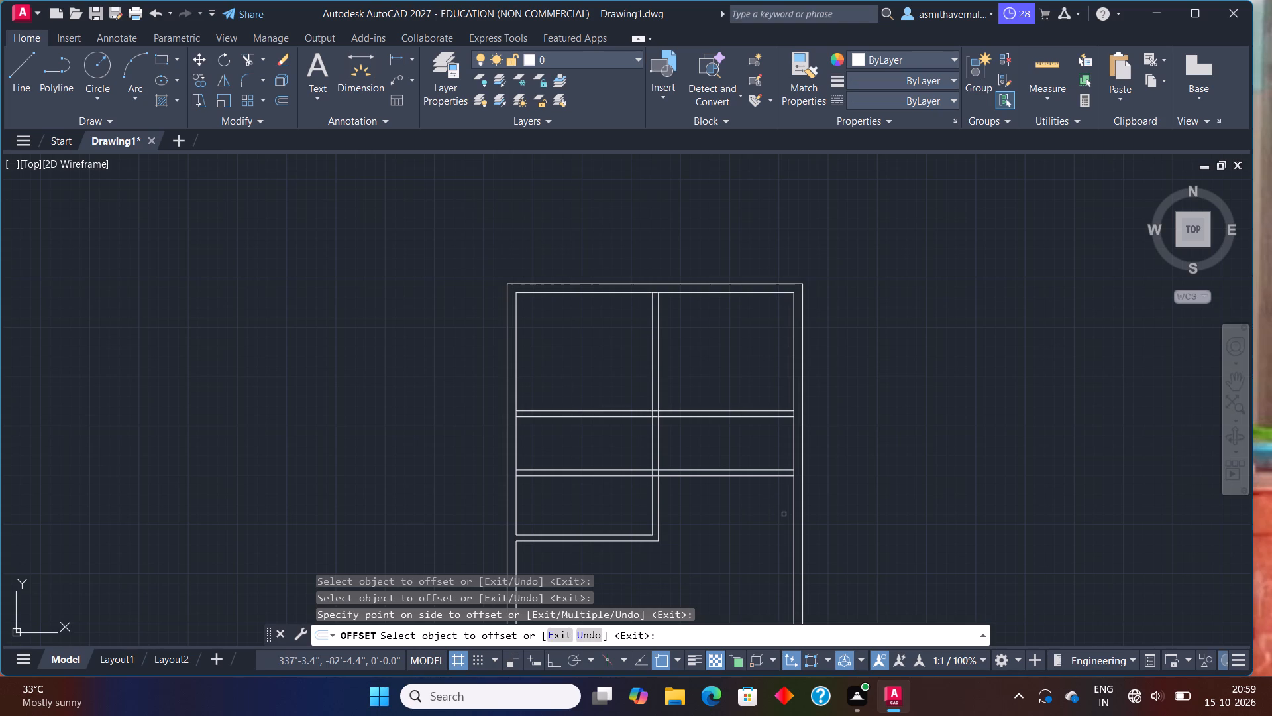
key("Escape")
Offset the right outer wall's inner line 7'4" inward to place a second vertical partition line.
key("o")
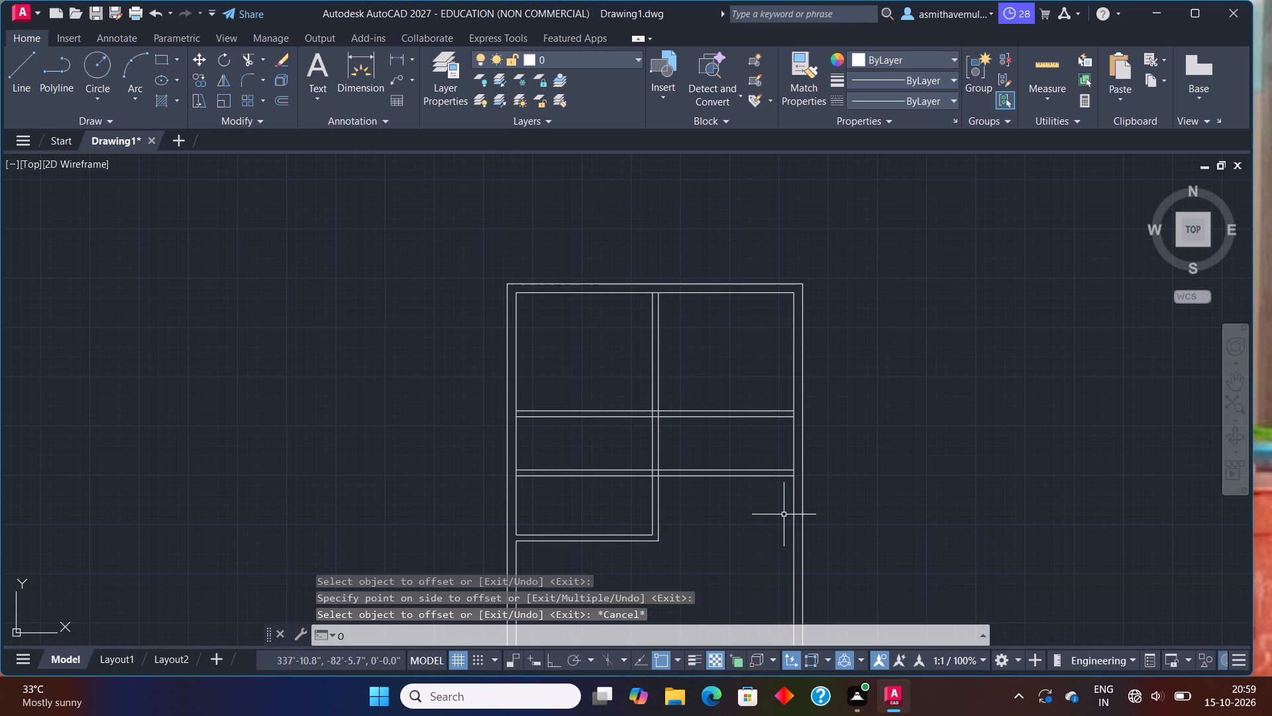
key("Return")
type("7'4")
key("shift+quotedbl")
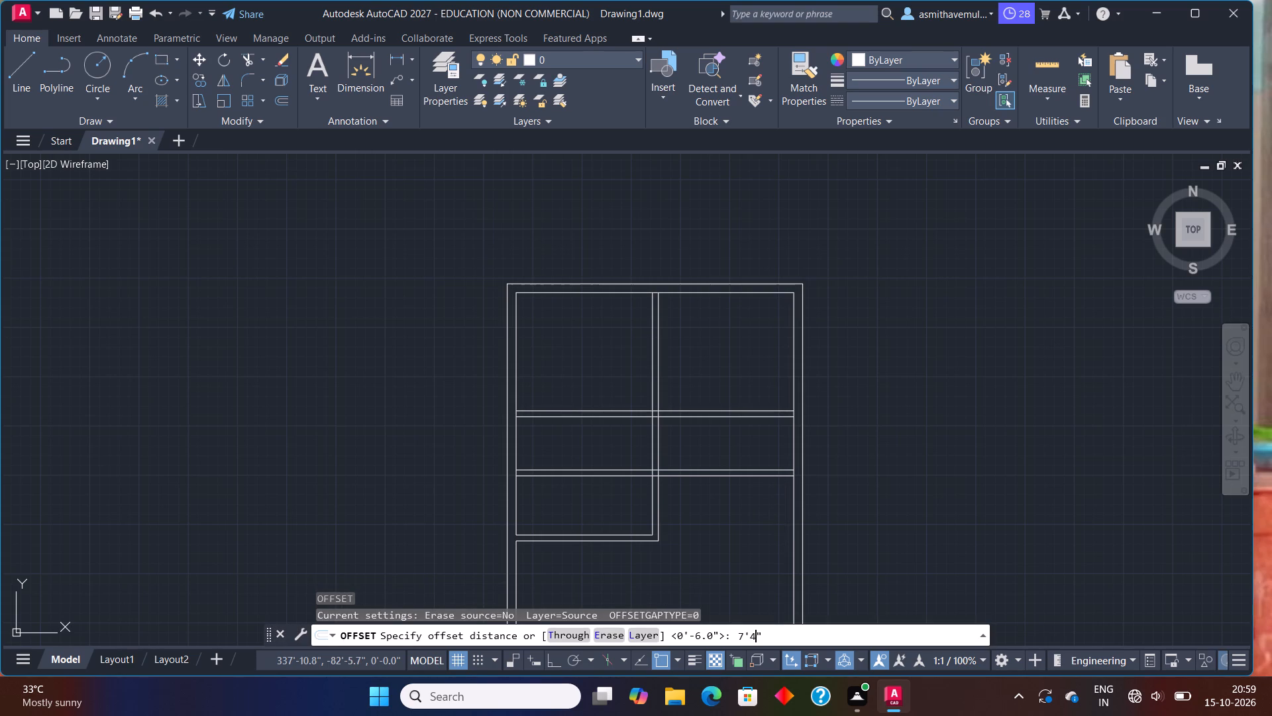
key("Return")
scroll(786, 511, "up", 1)
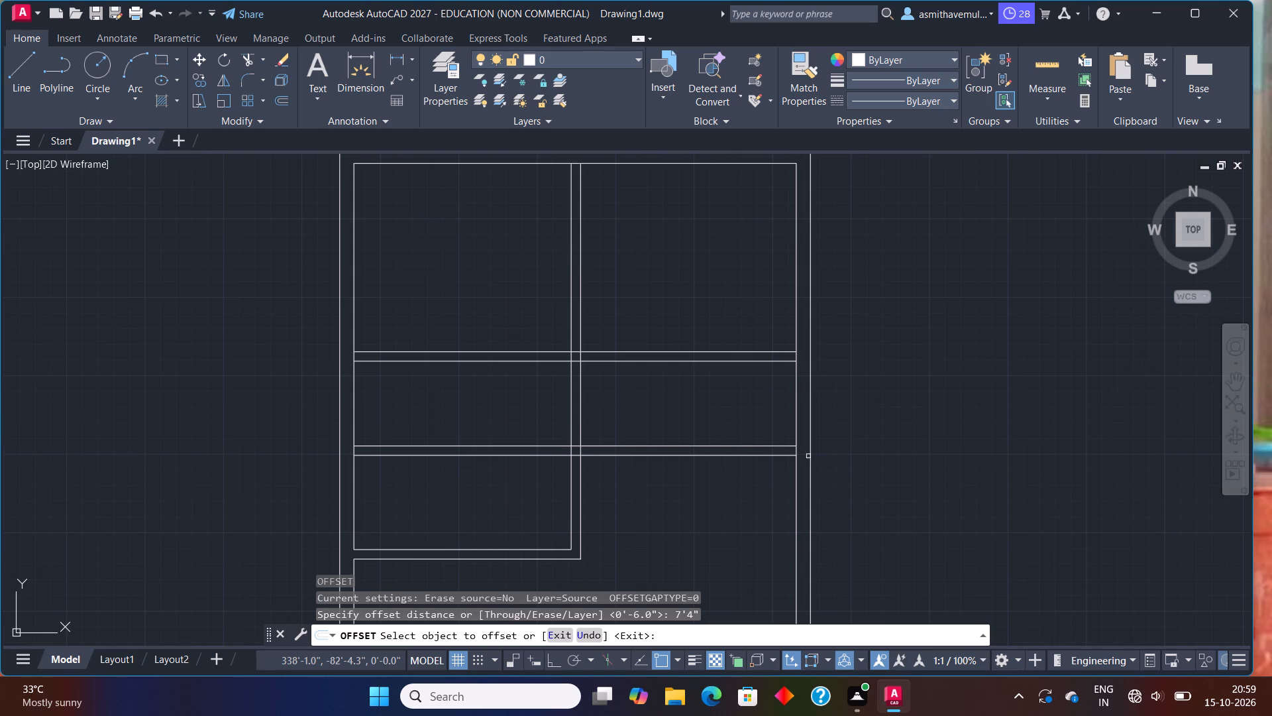
left_click(794, 408)
left_click(770, 420)
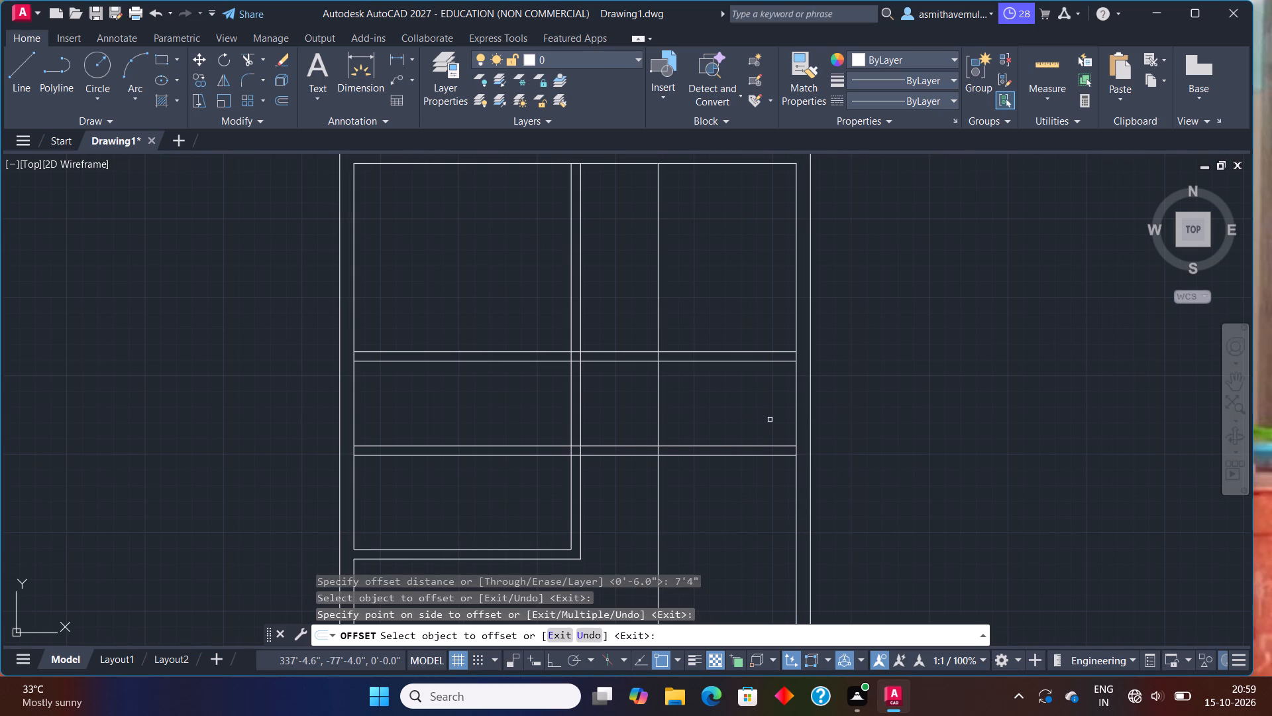
key("Escape")
Offset the new vertical partition line 6" to the left to give that partition its thickness.
key("o")
key("Return")
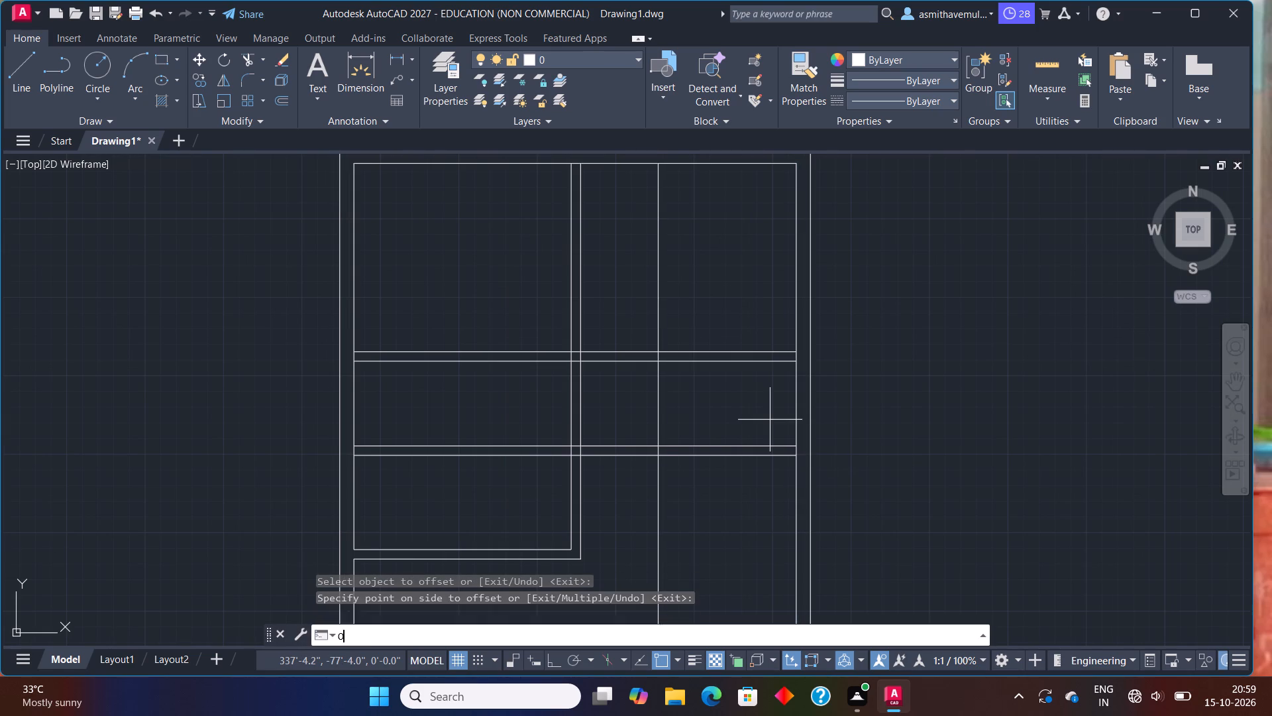
key("6")
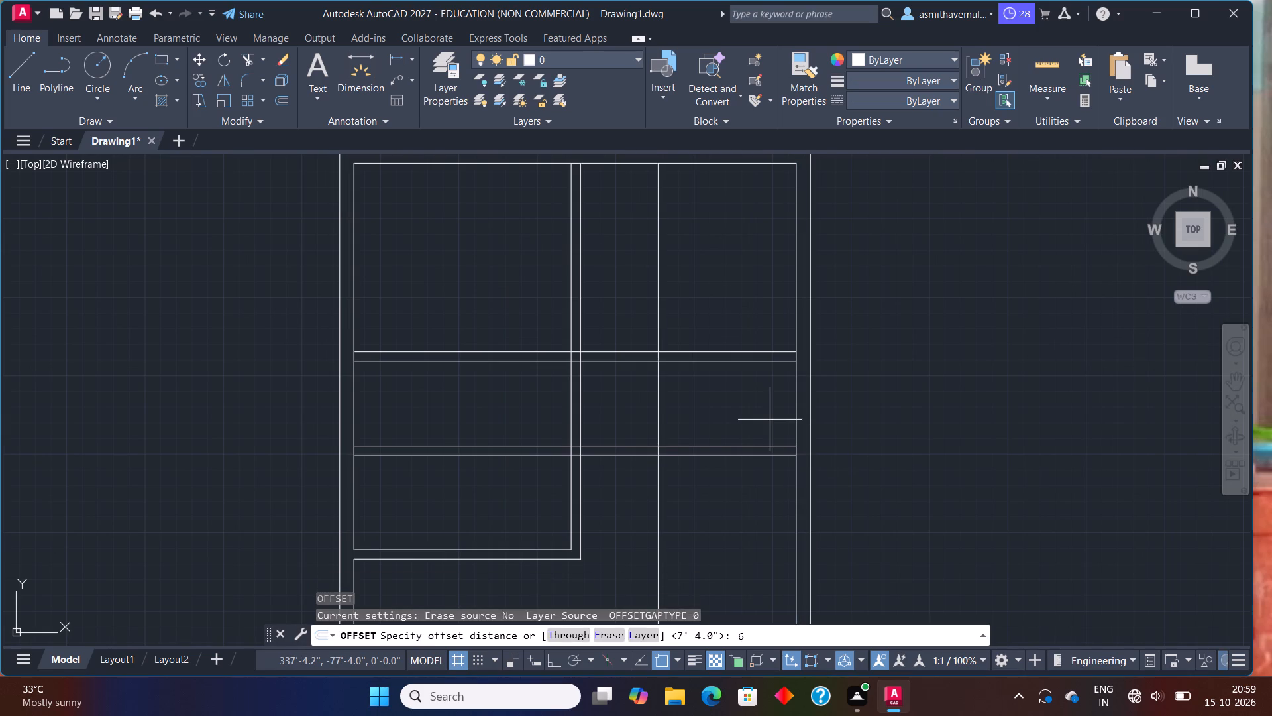
key("shift+quotedbl")
key("Return")
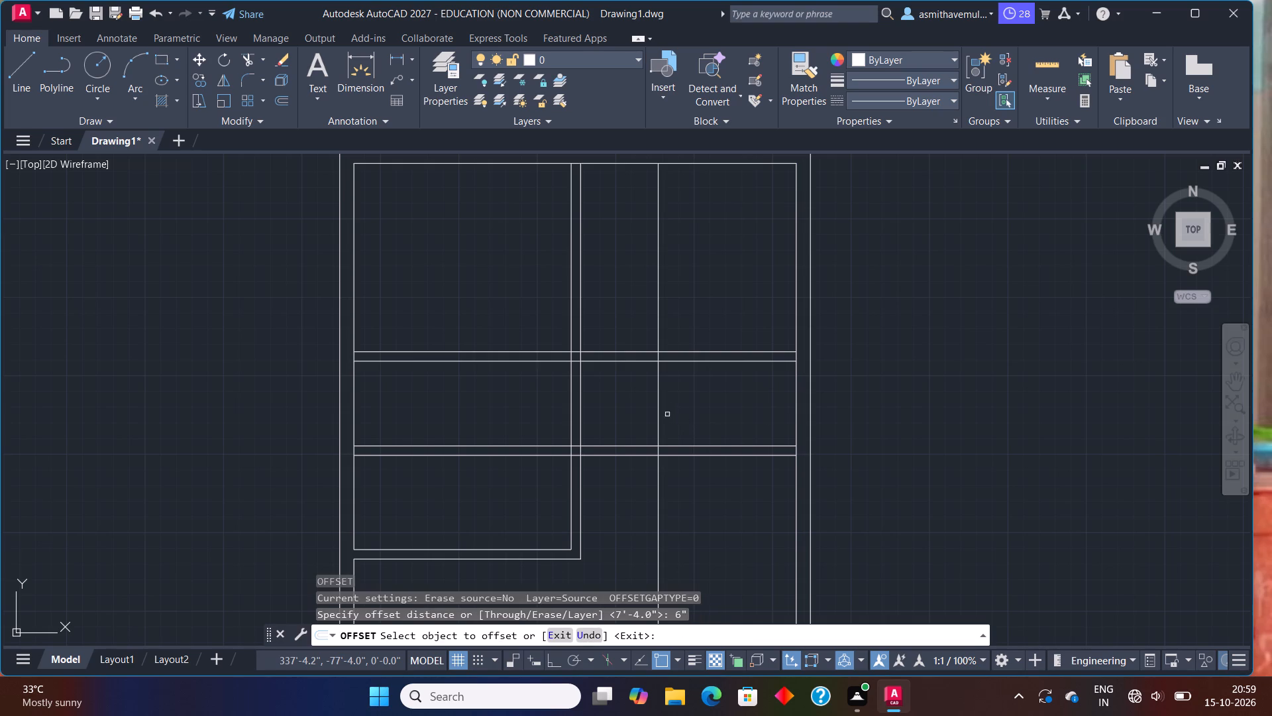
left_click(659, 412)
left_click(608, 409)
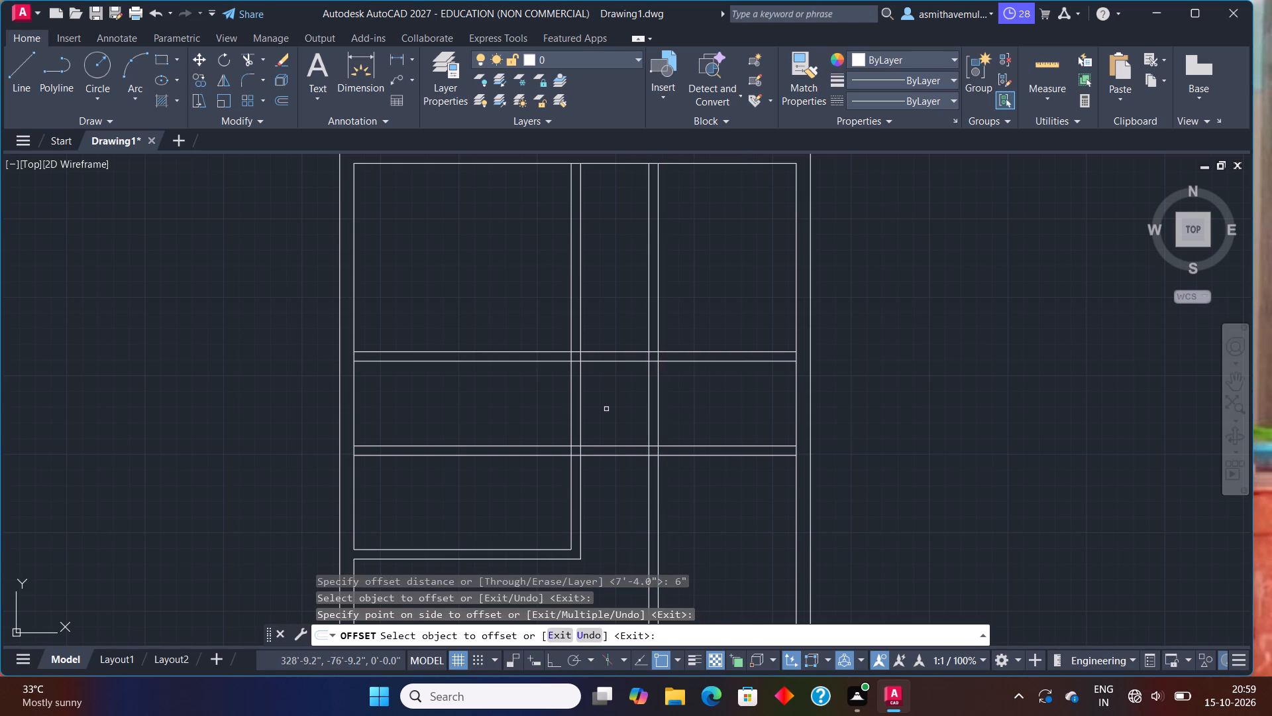
key("Escape")
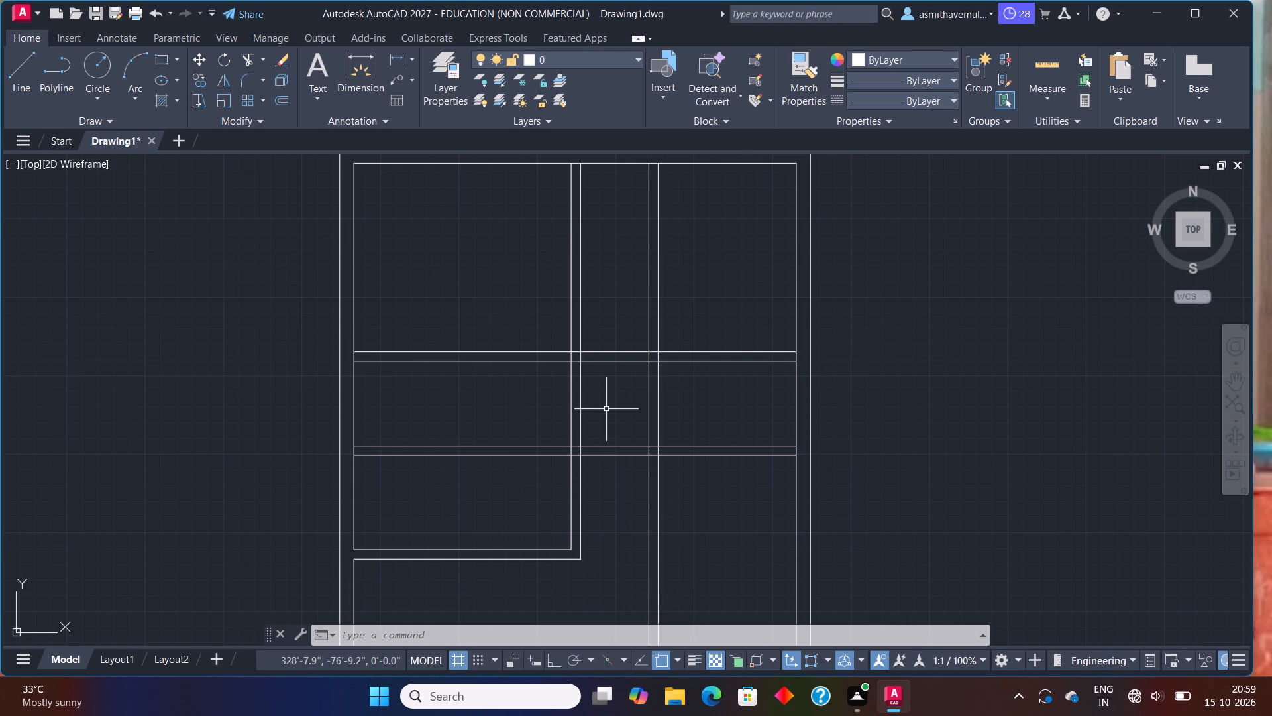
Offset the lower line of the middle horizontal partition 8' downward to place another horizontal partition line.
key("o")
key("Return")
type("8'")
key("Return")
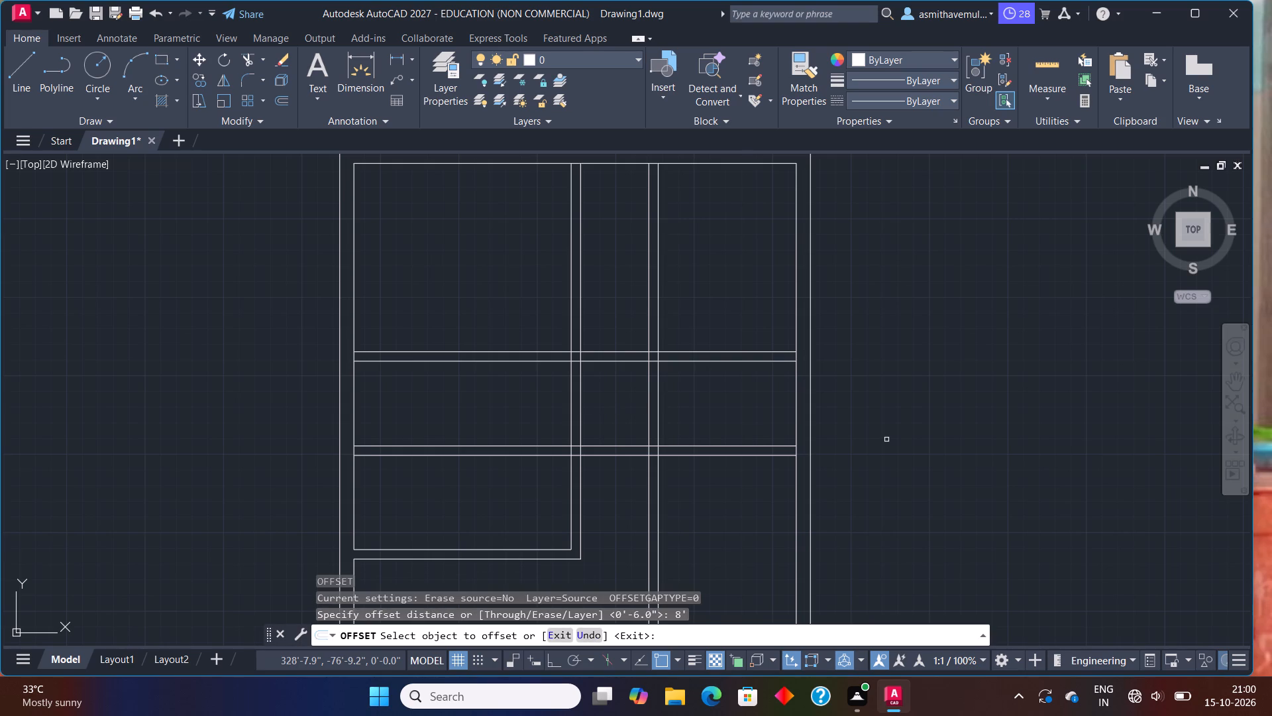
middle_click_drag(887, 439, 861, 317)
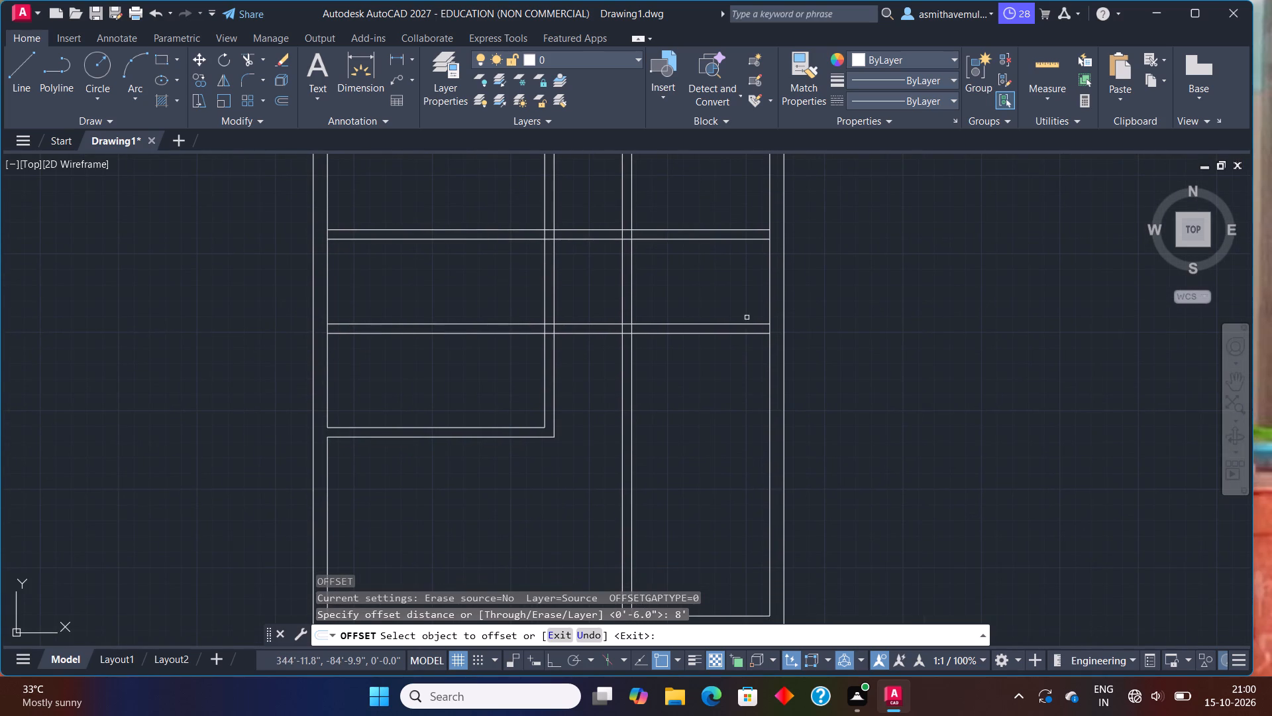
left_click(733, 333)
left_click(718, 373)
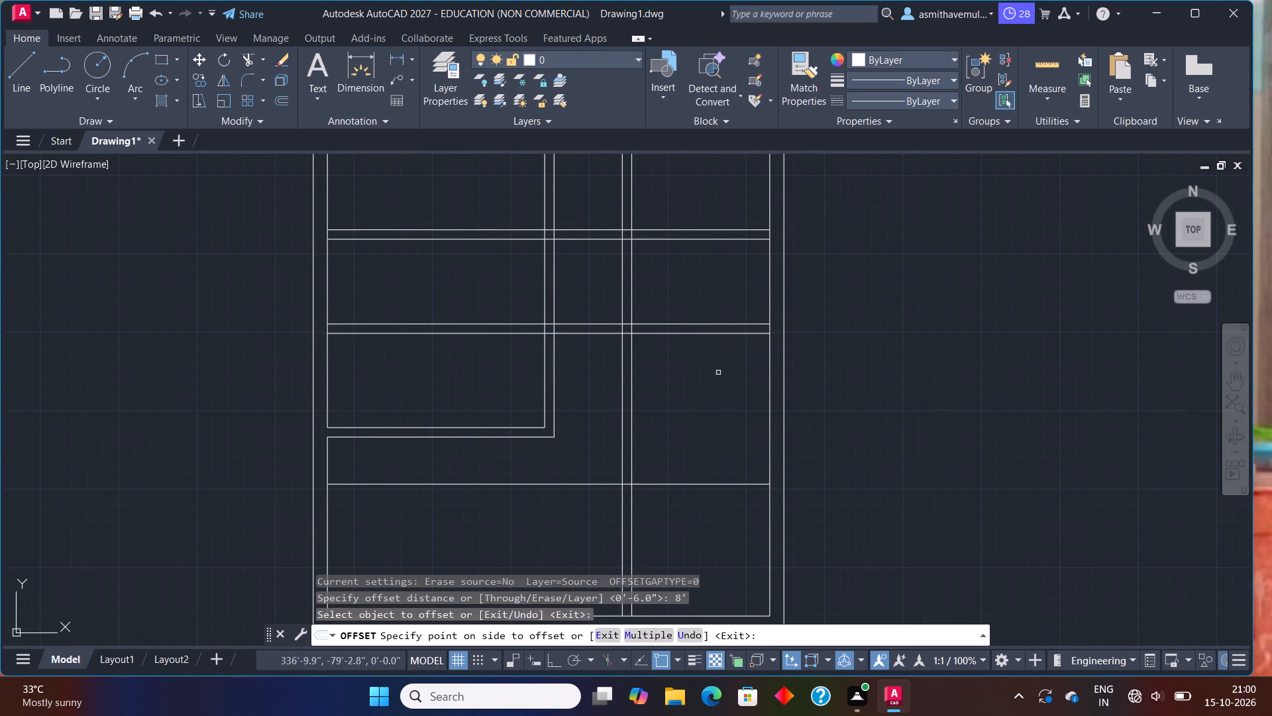
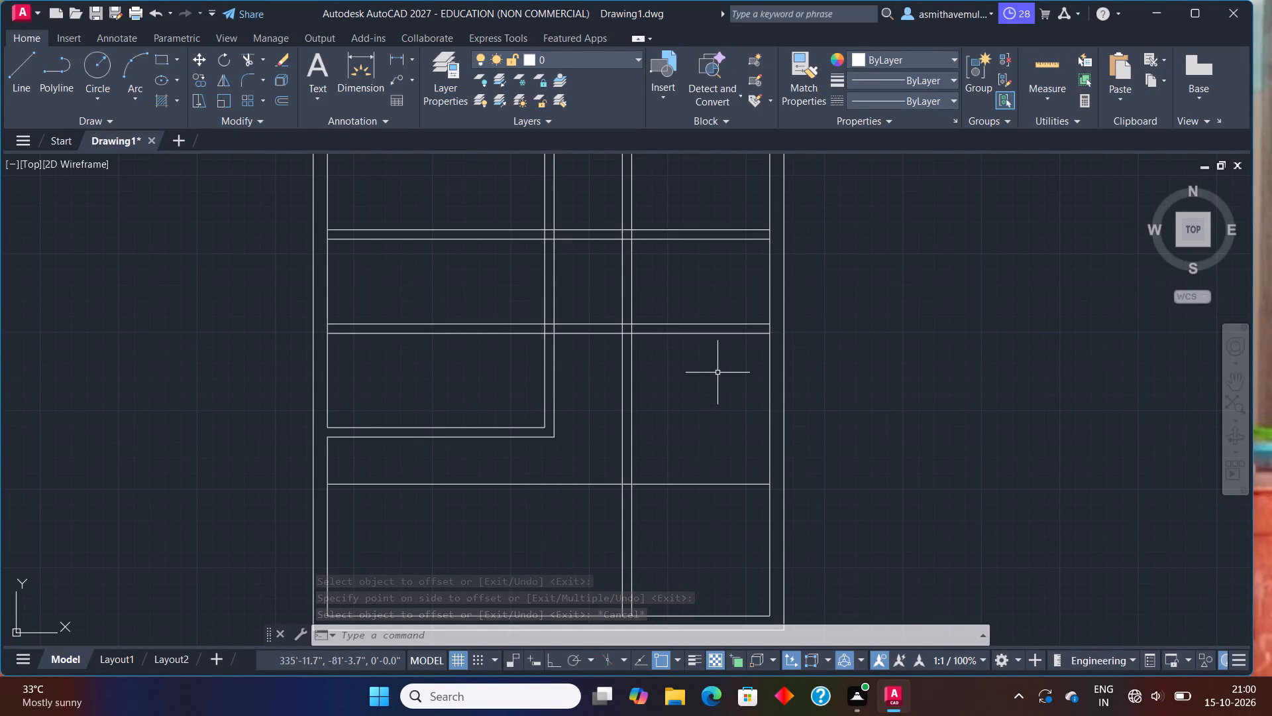
Offset the lowest full-width horizontal partition line 6" downward to give that partition its thickness.
key("o")
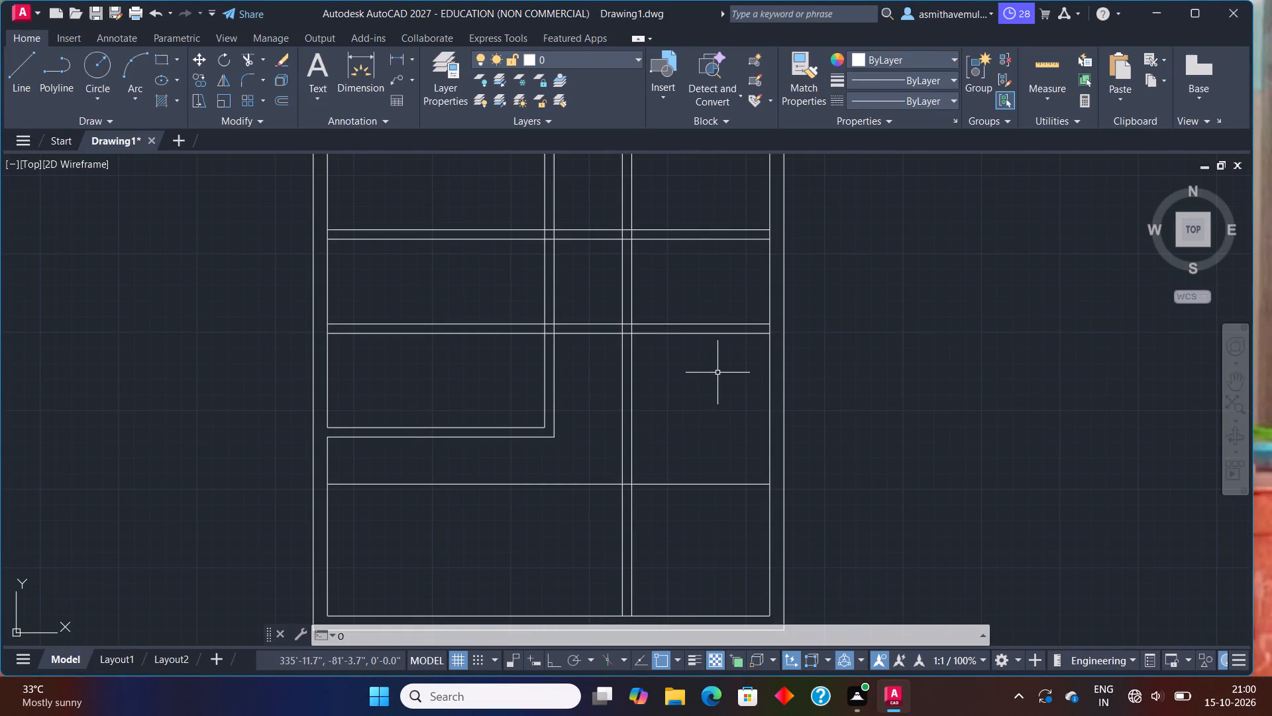
key("Return")
key("6")
key("shift+quotedbl")
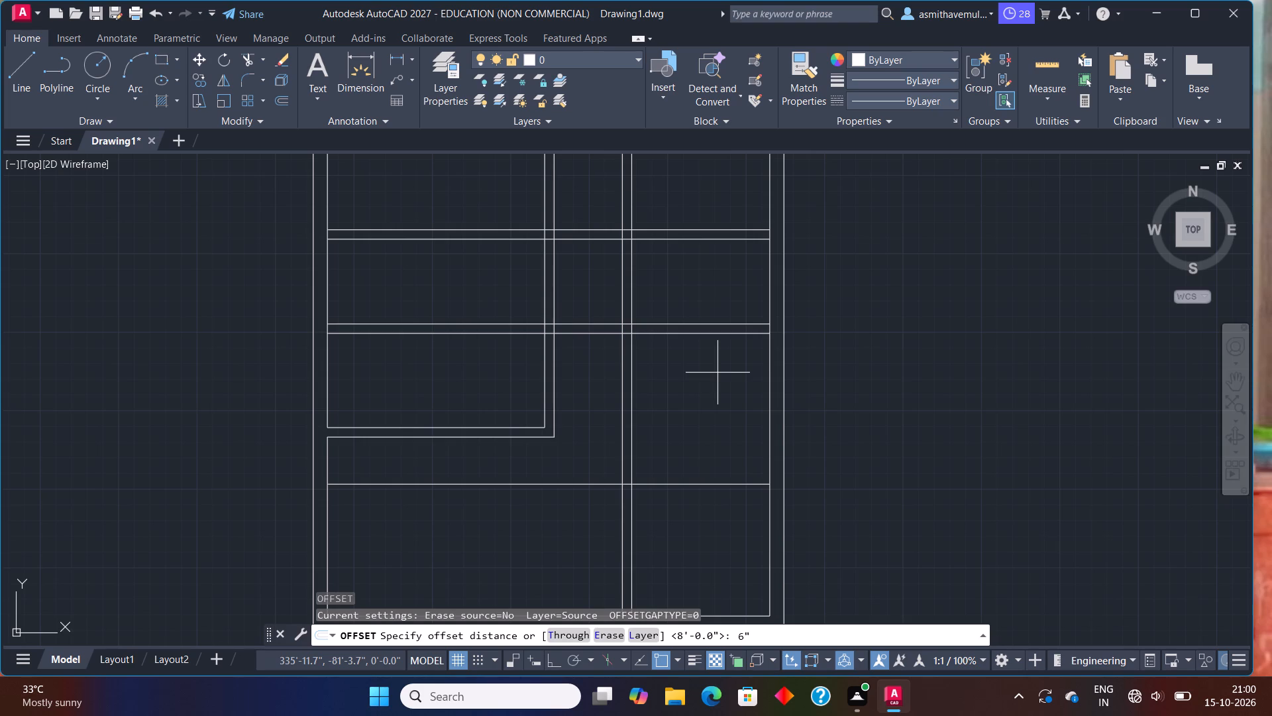
key("Return")
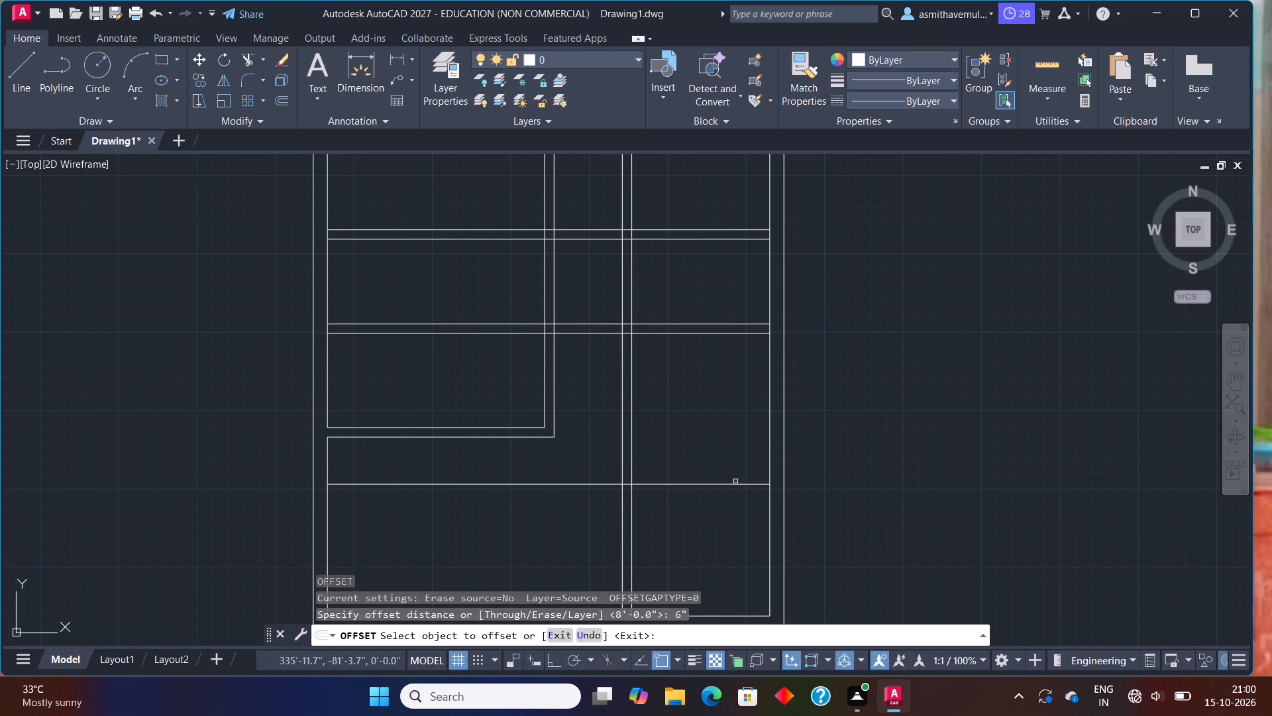
left_click(735, 483)
left_click(727, 513)
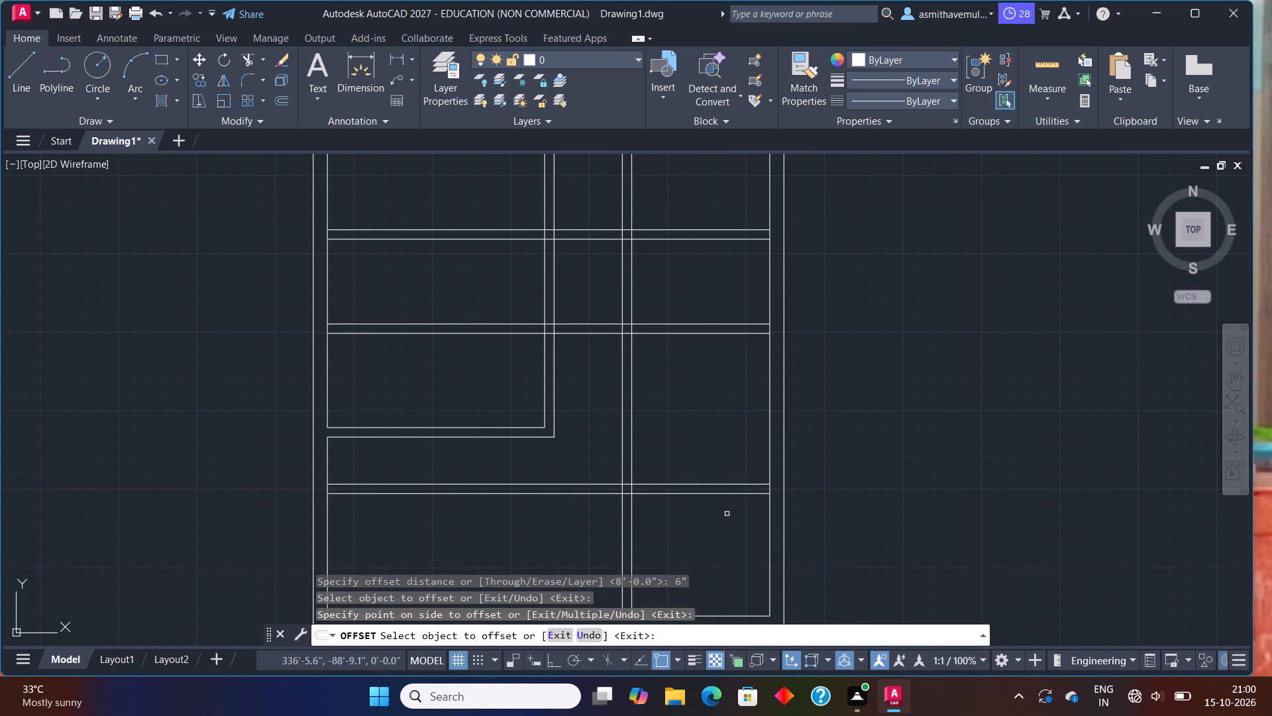
key("Escape")
Extend both lines of the first vertical partition down to the upper line of the lowest horizontal partition.
key("e")
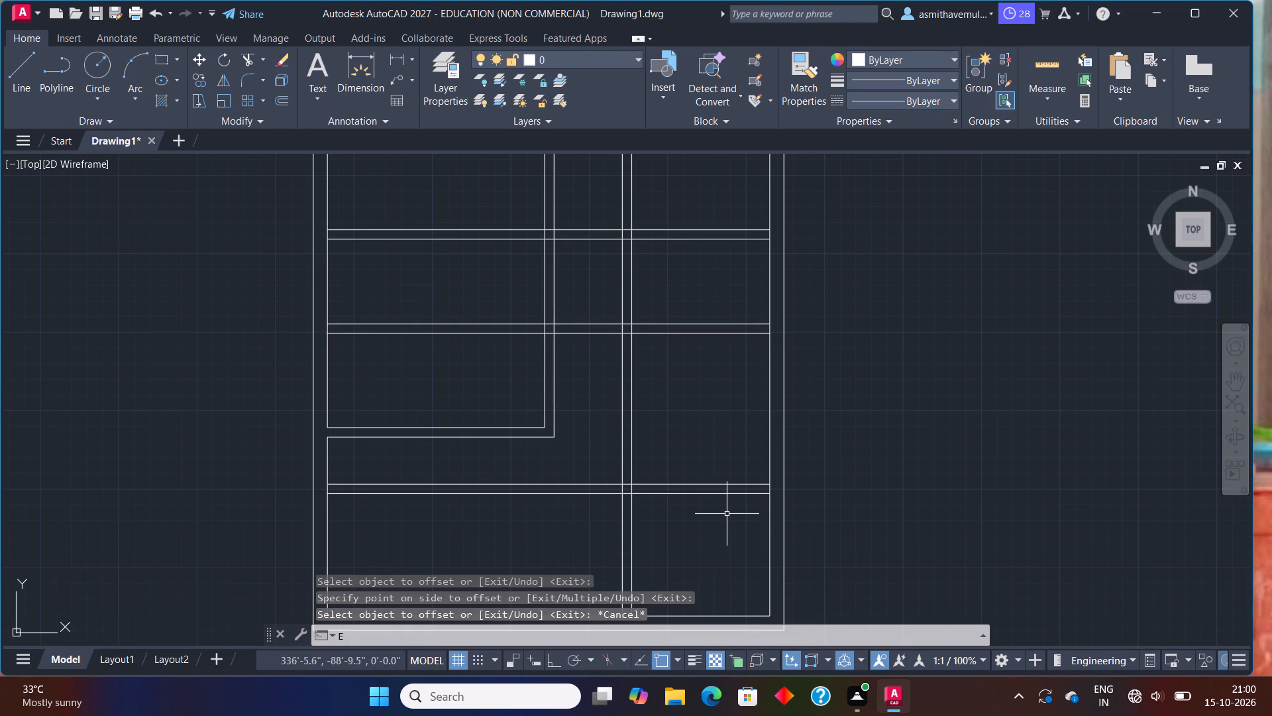
type("XTEND")
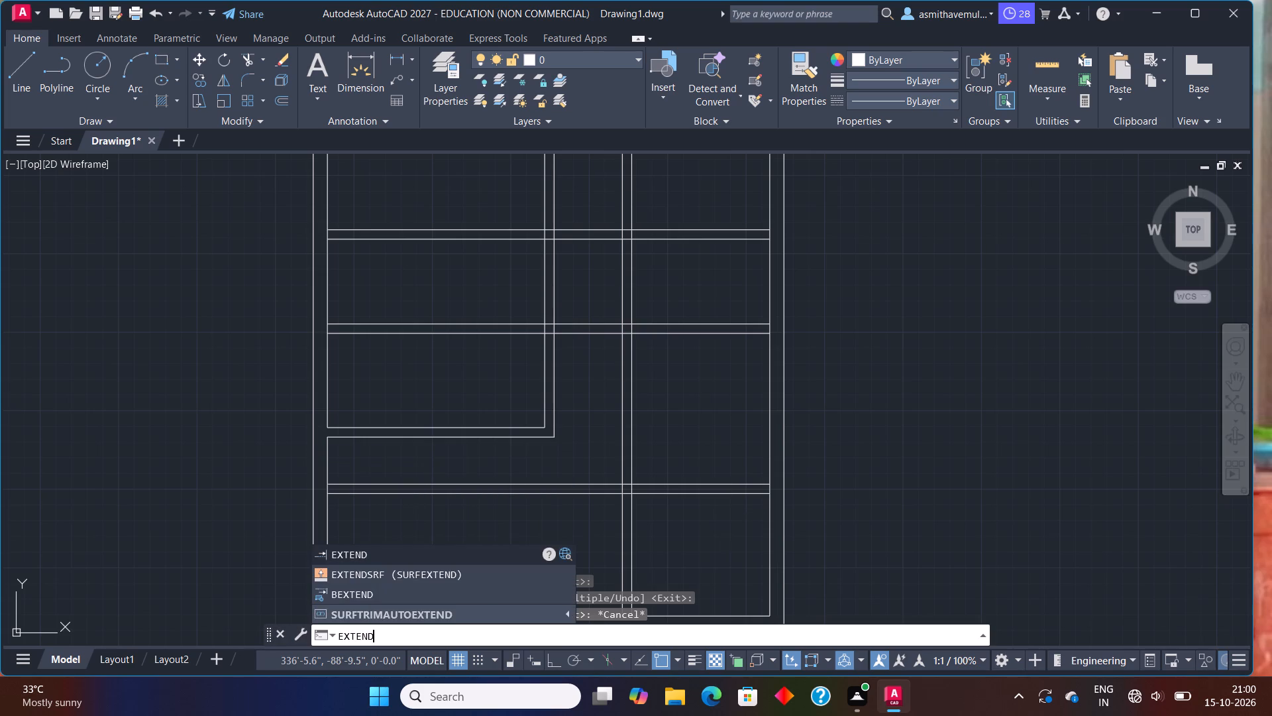
key("Return")
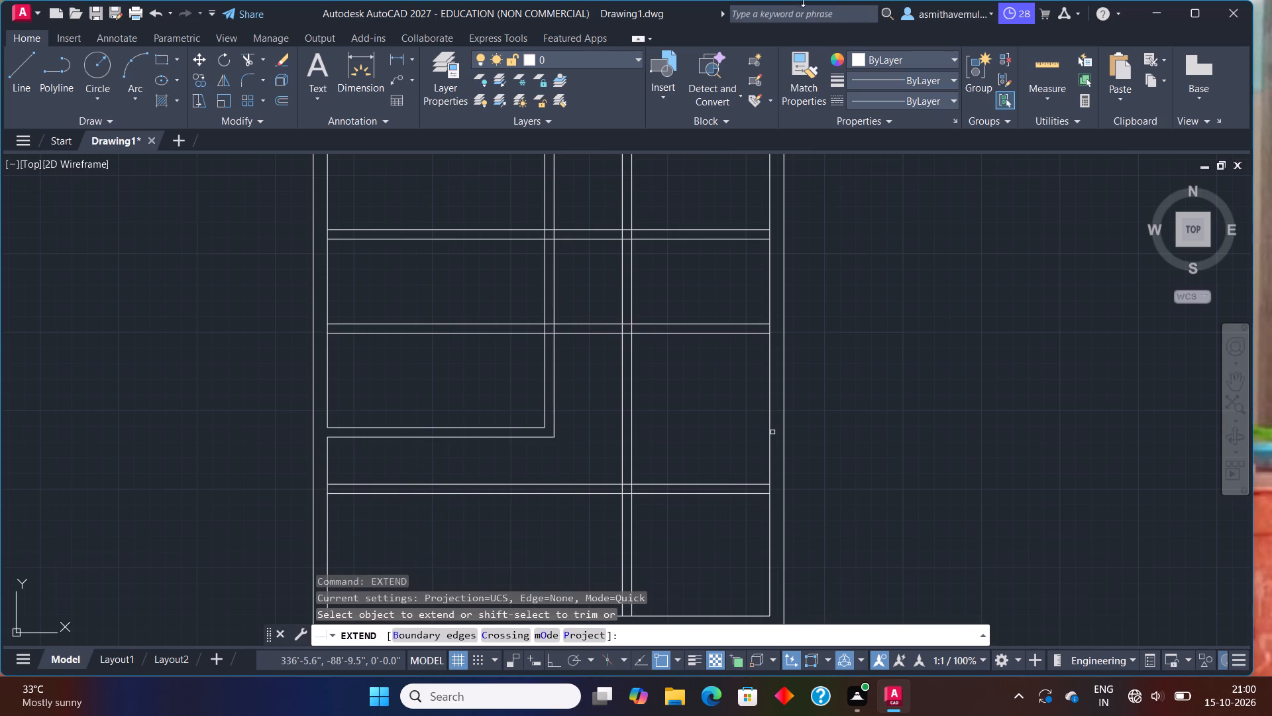
left_click(550, 409)
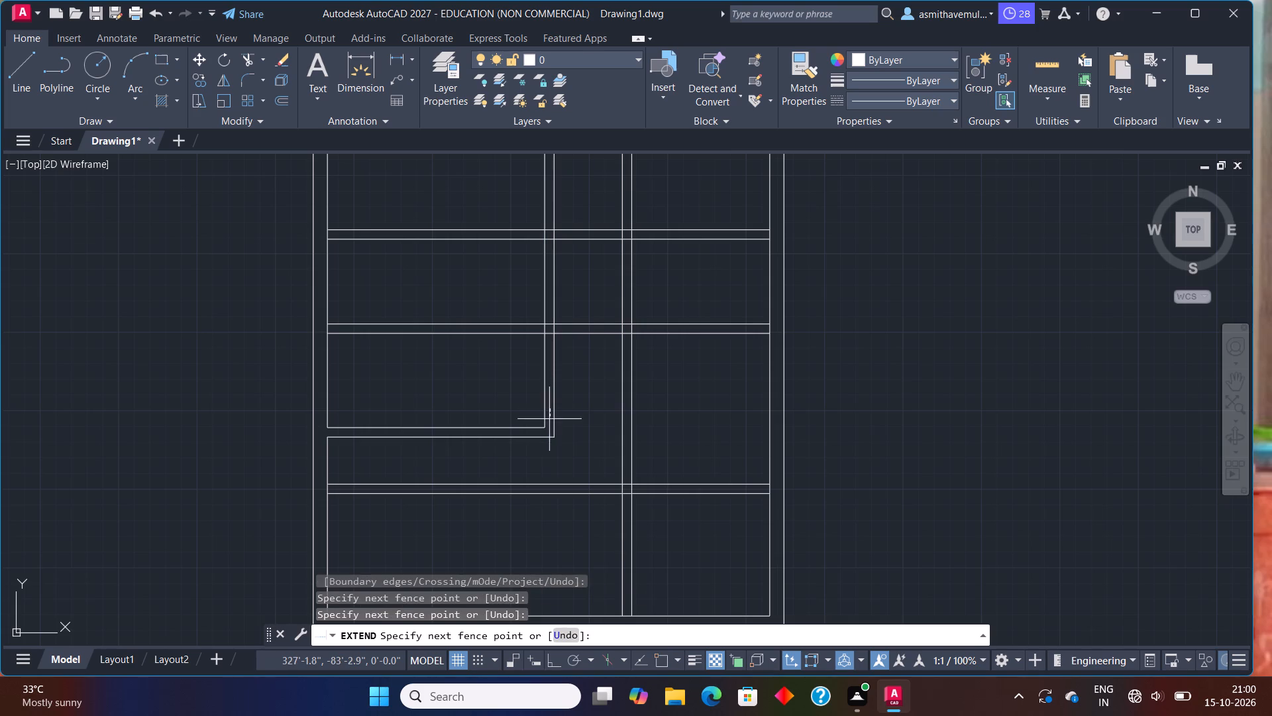
left_click(539, 420)
left_click(549, 426)
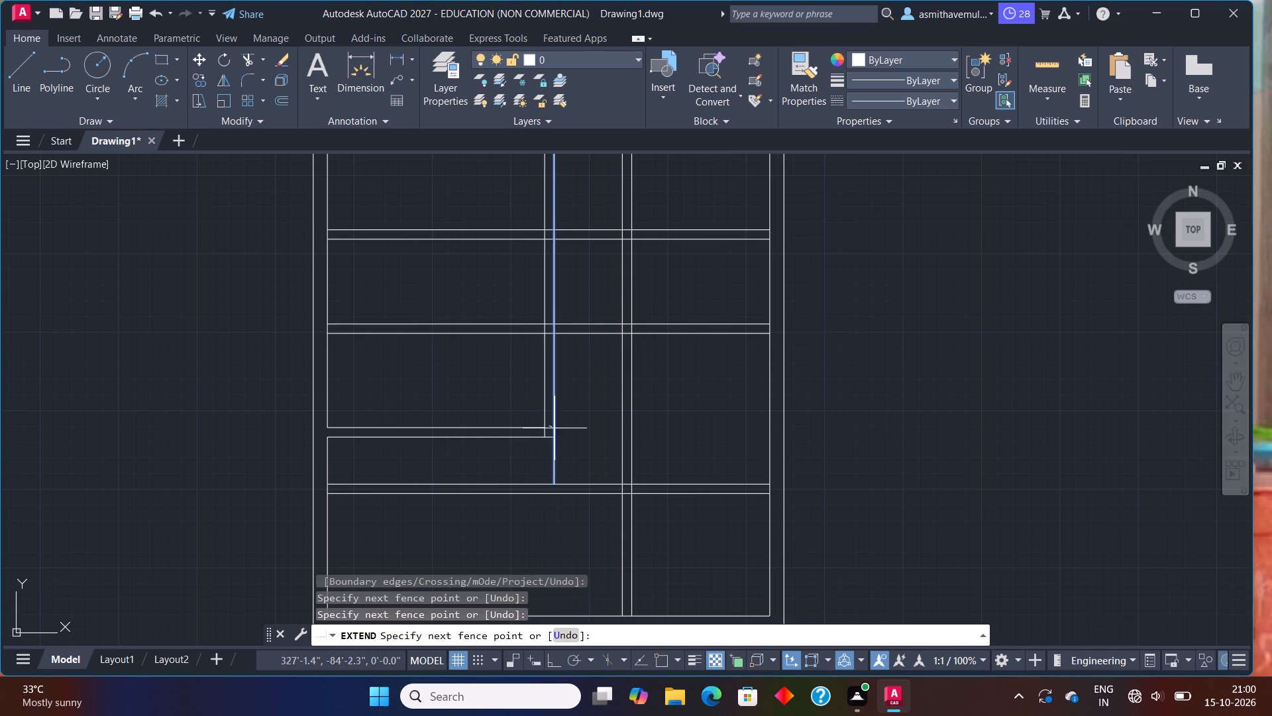
left_click(540, 429)
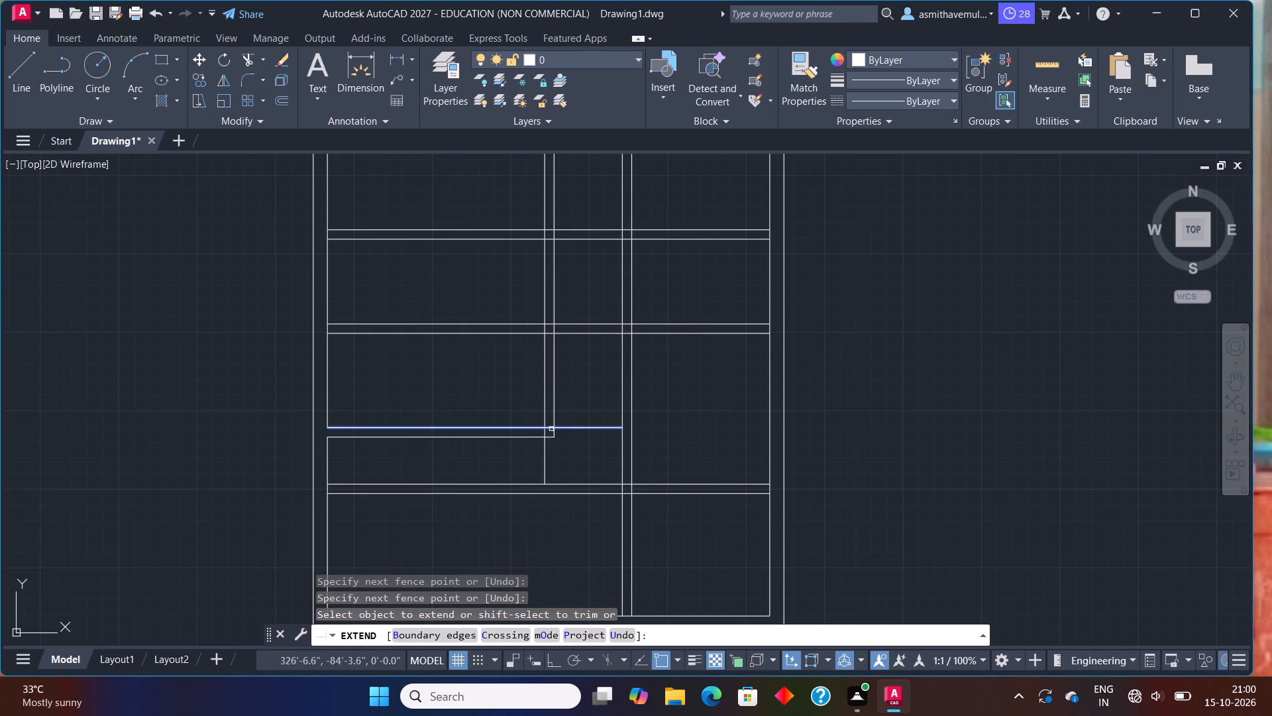
left_click(556, 422)
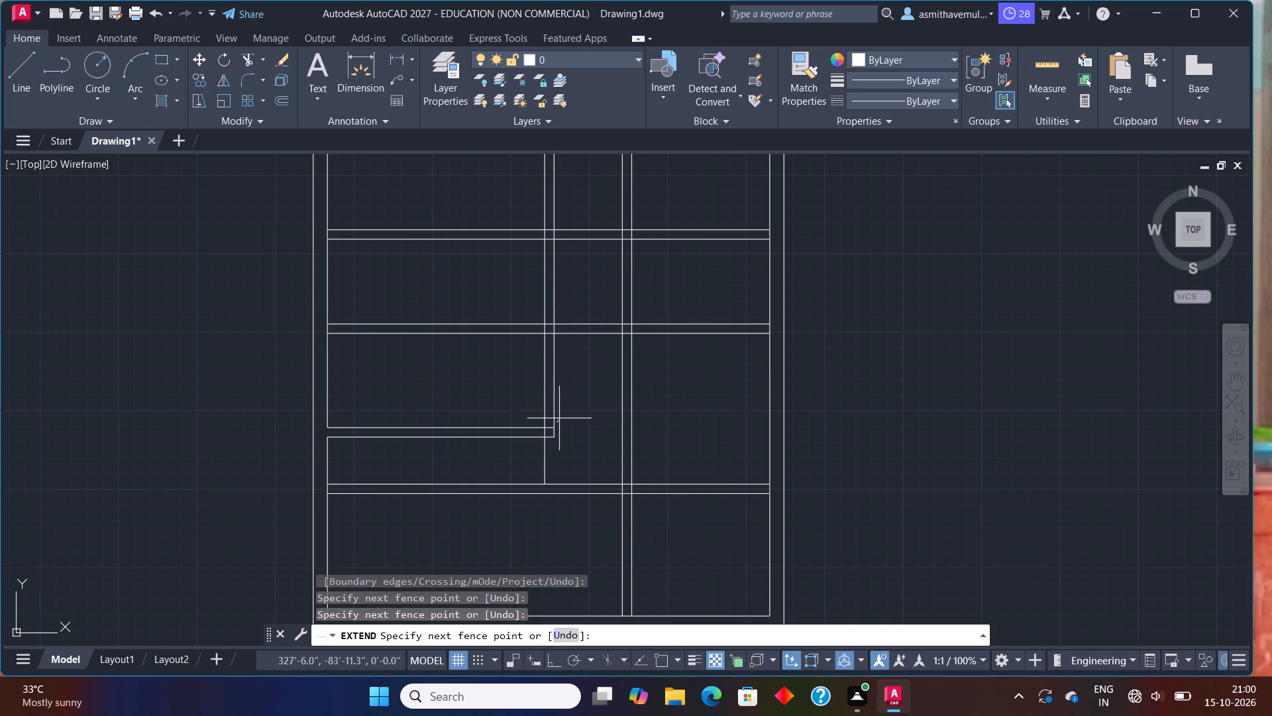
left_click(556, 414)
left_click(555, 411)
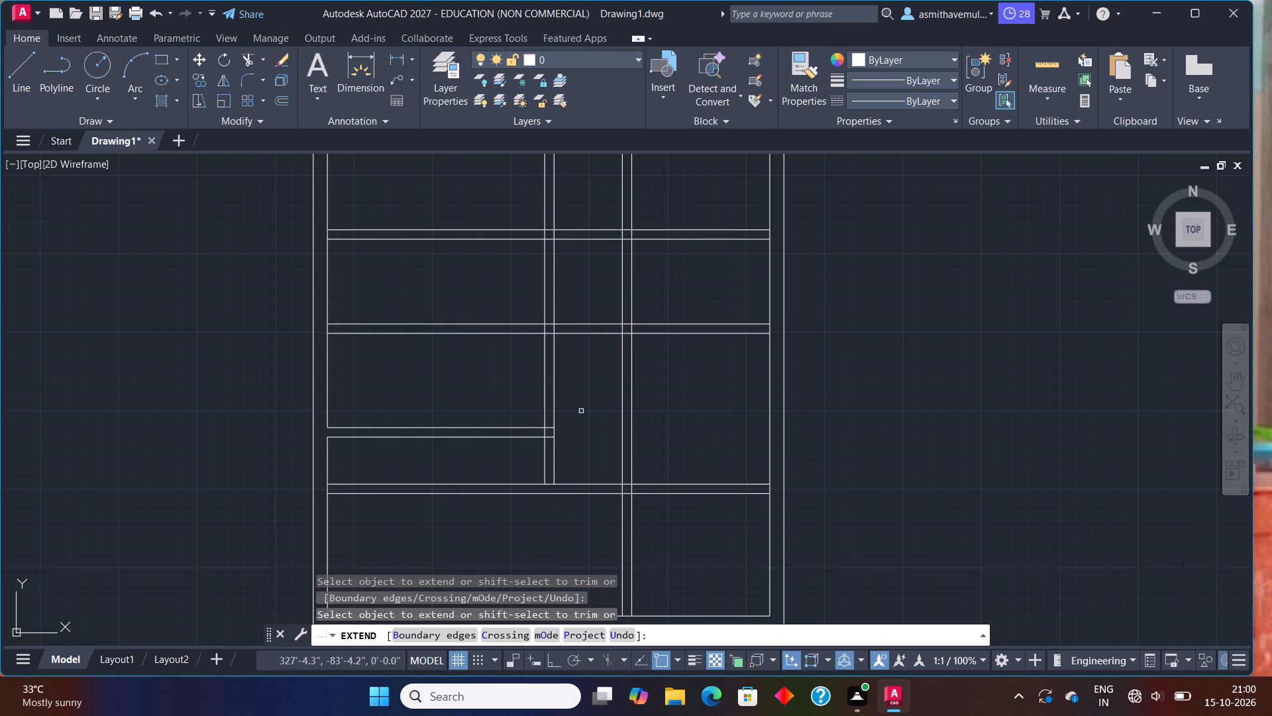
key("Escape")
Carry the first vertical partition's lines to the lowest partition's lower line and trim off that partition's portion to their left.
type("TRIM")
key("Return")
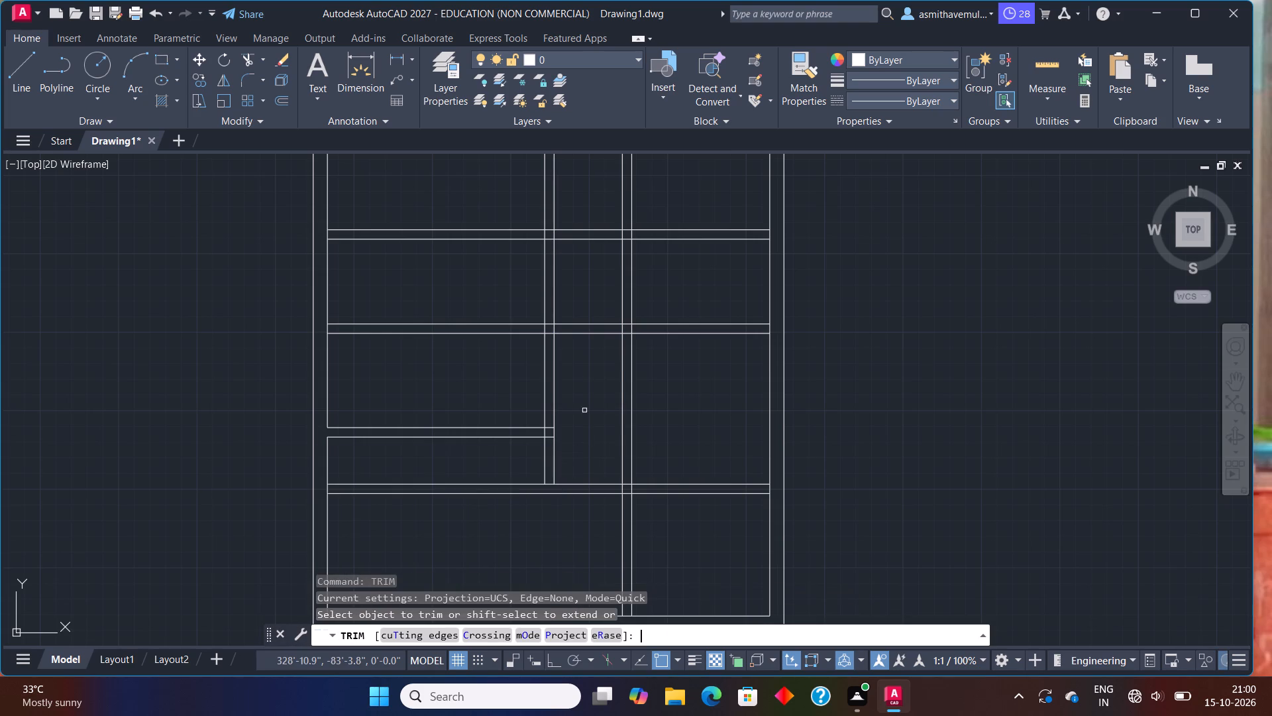
scroll(535, 509, "up", 1)
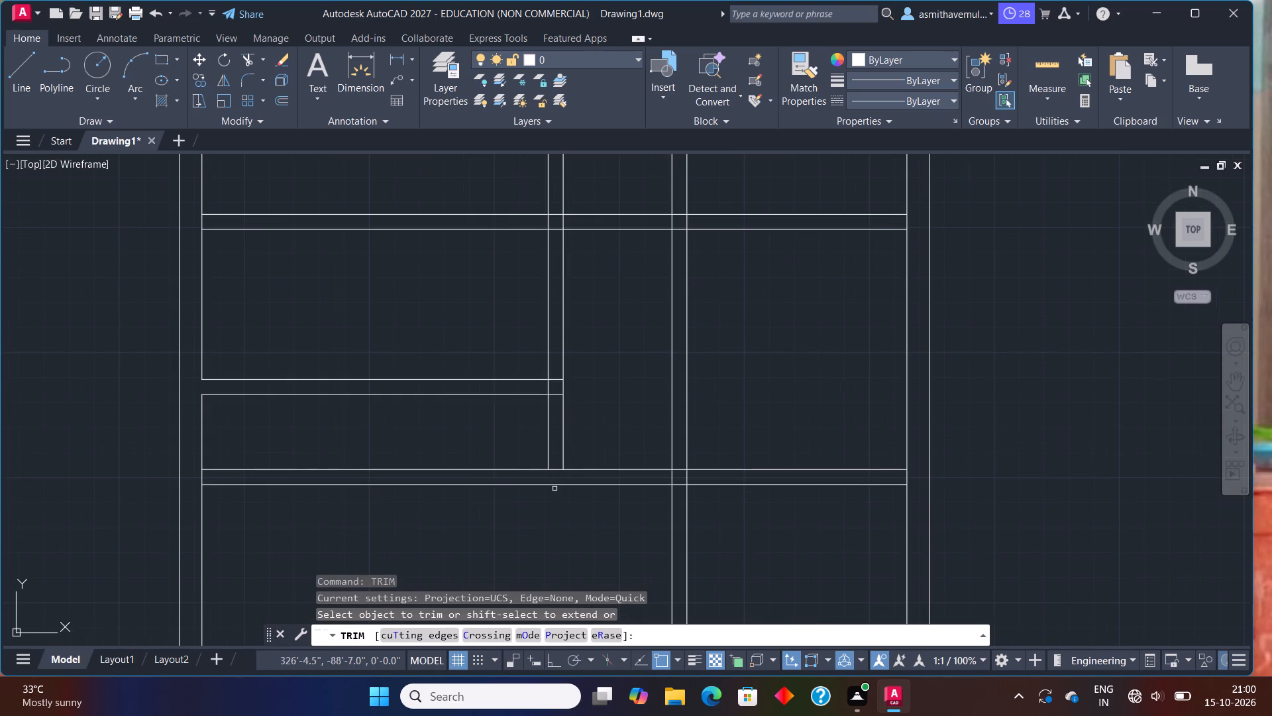
left_click(546, 470, "shift")
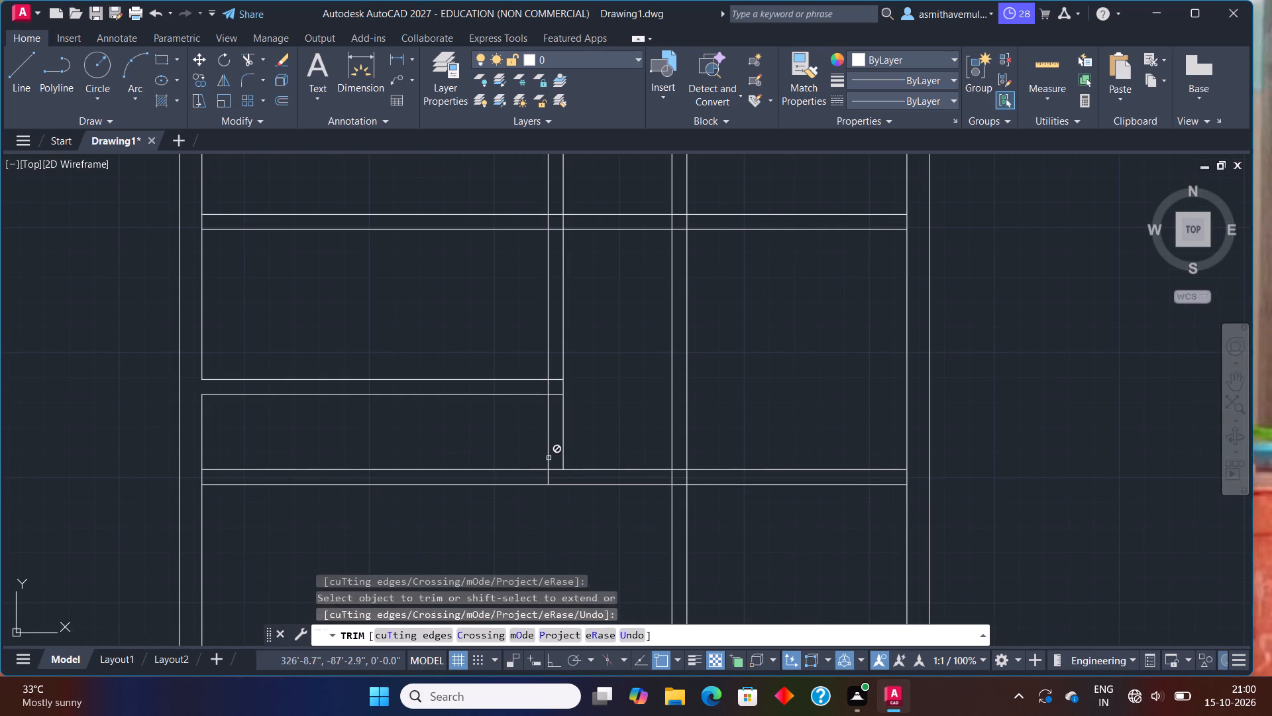
left_click(562, 453, "shift")
left_click_drag(496, 451, 513, 536)
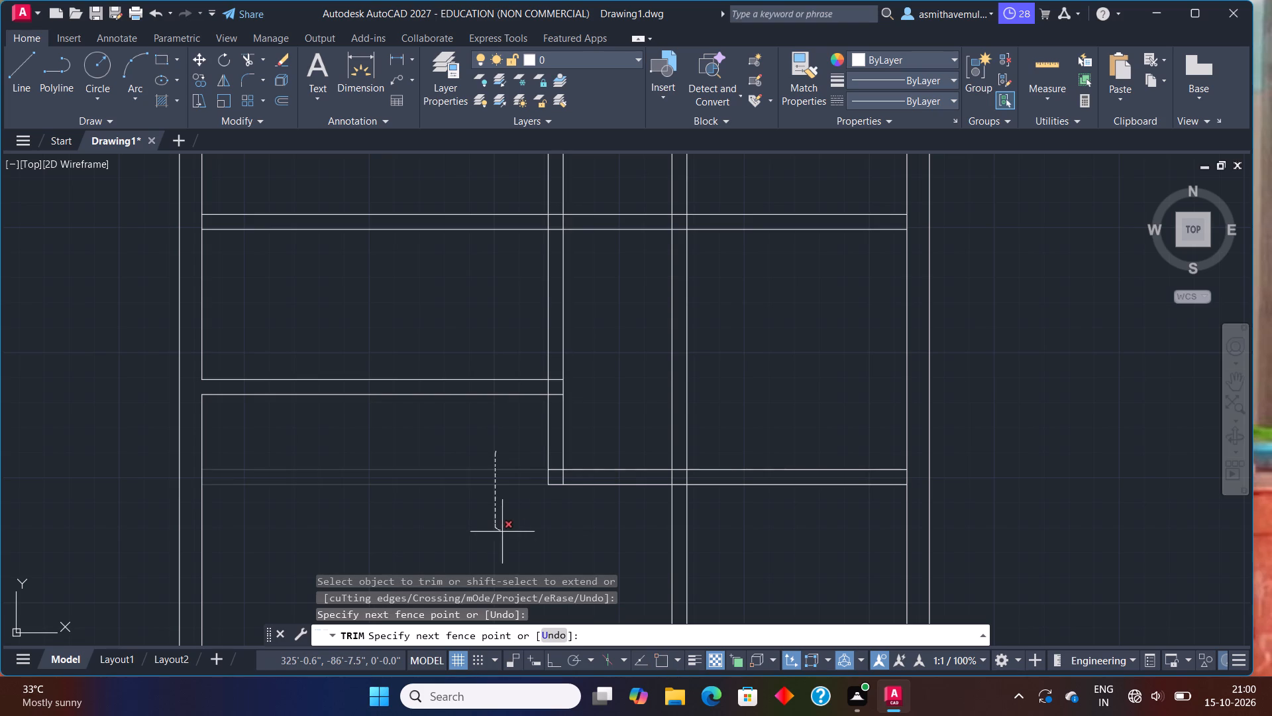
left_click_drag(513, 536, 702, 518)
Trim away the second vertical partition's lines between the middle and lowest horizontal partitions.
scroll(698, 507, "down", 1)
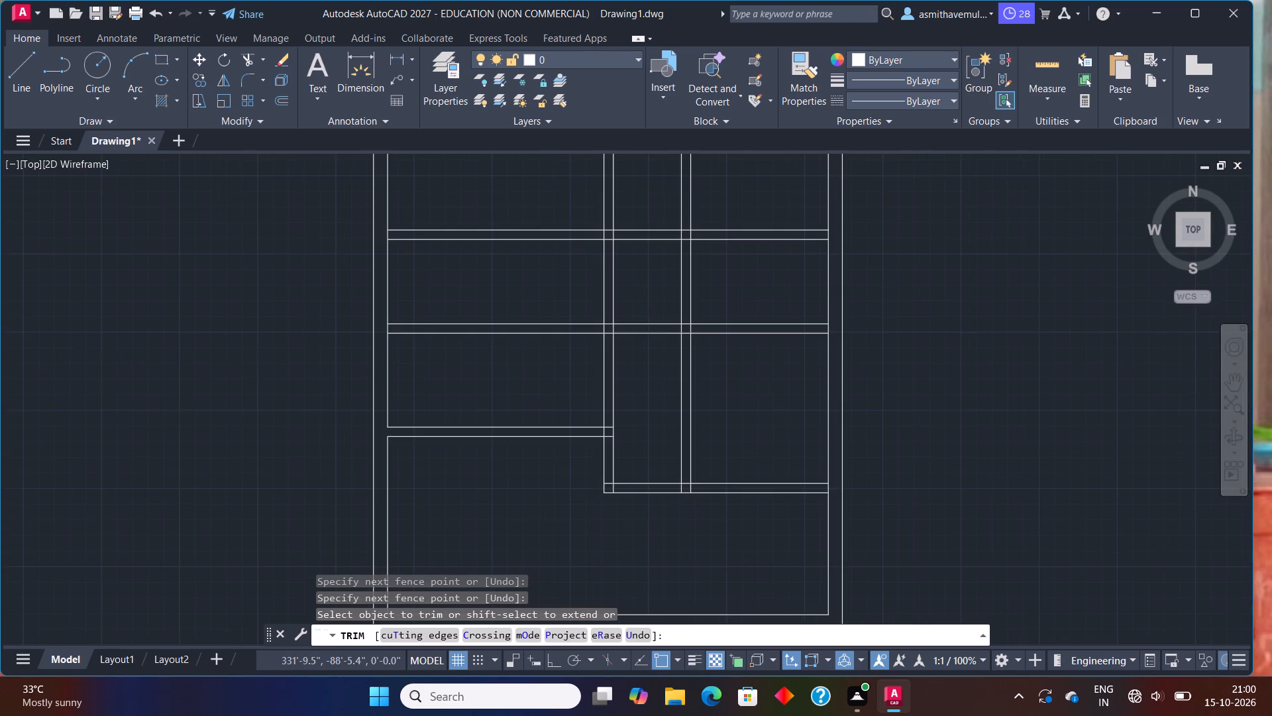
scroll(697, 504, "down", 1)
middle_click_drag(704, 494, 723, 392)
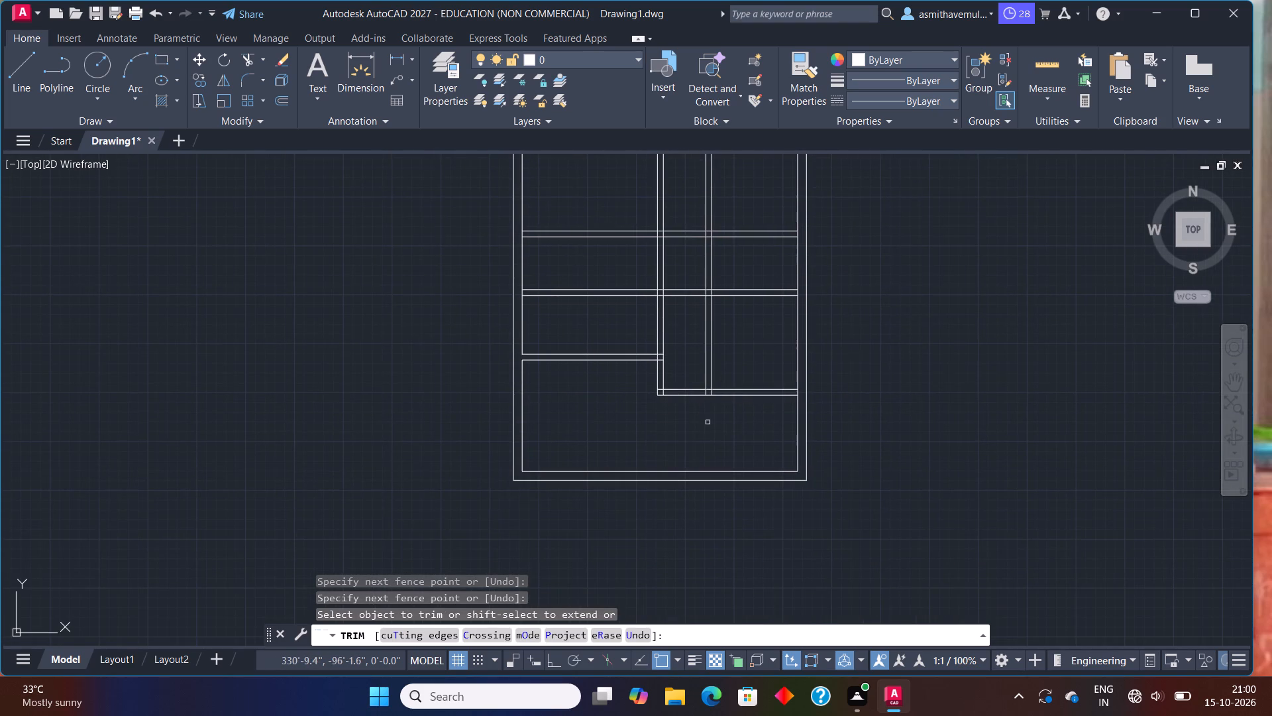
scroll(737, 336, "up", 1)
middle_click_drag(735, 335, 741, 375)
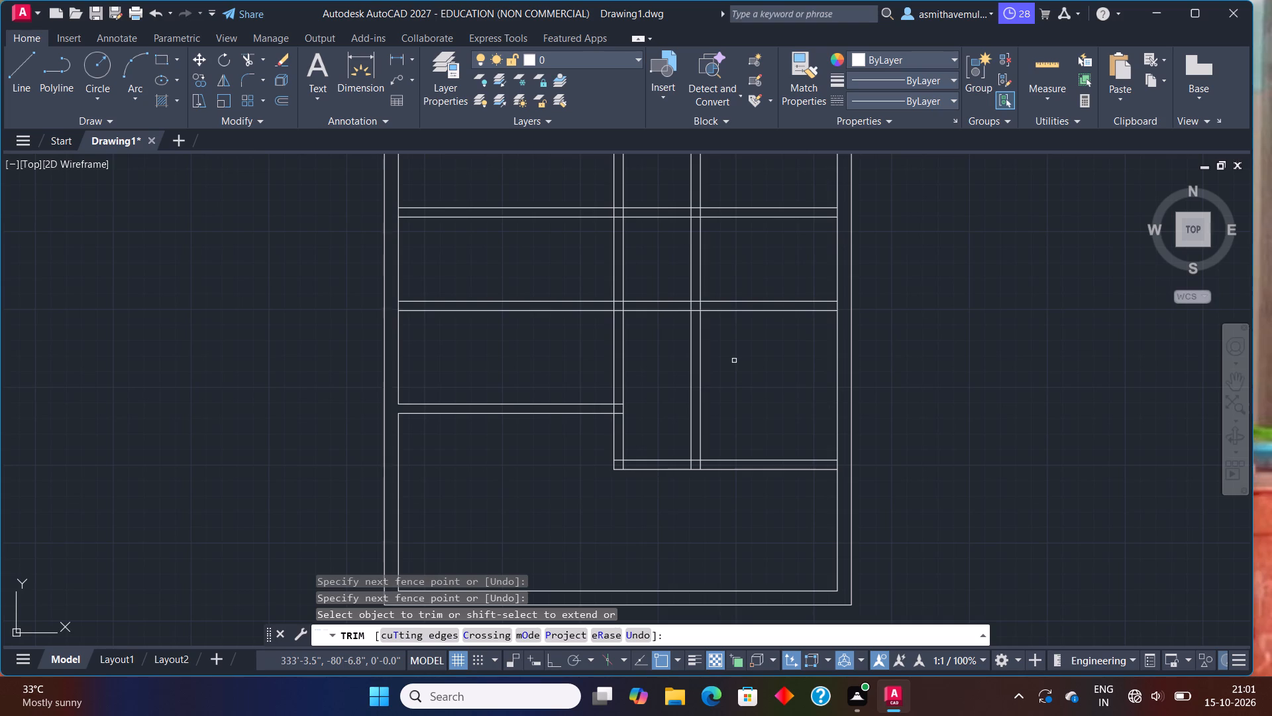
left_click_drag(734, 361, 676, 384)
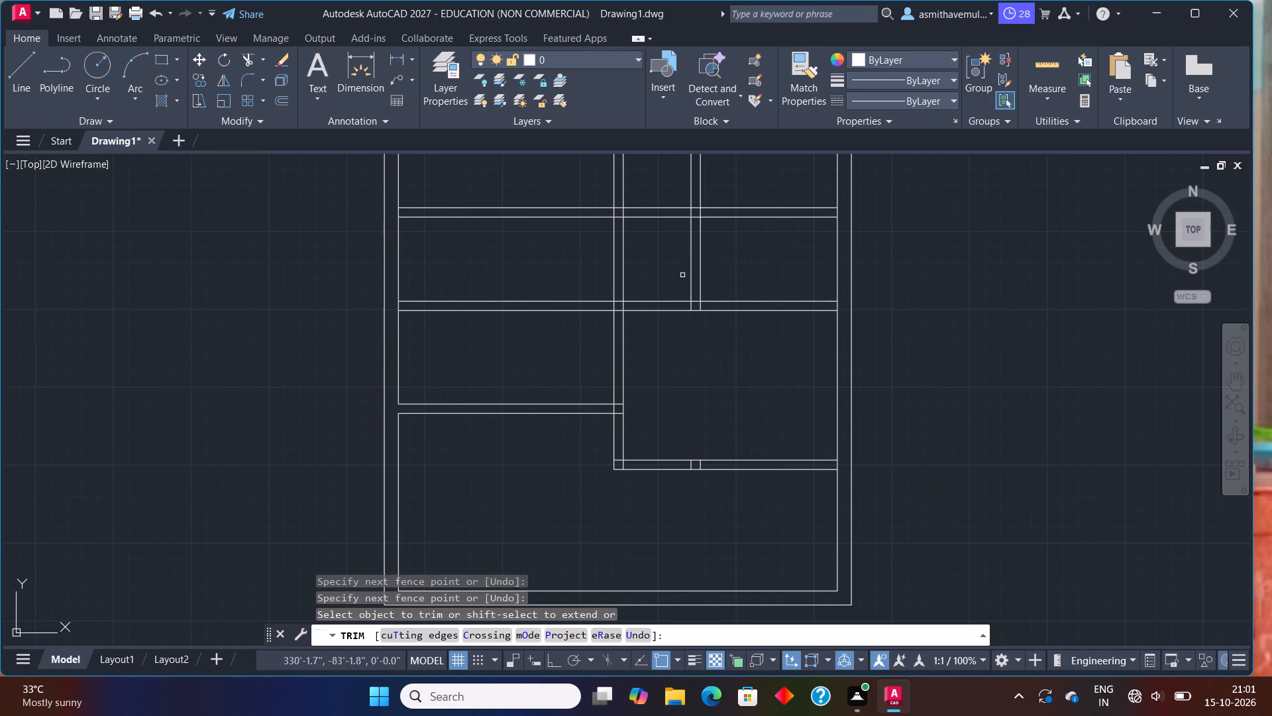
Trim the leftover segments inside the lowest partition at its left corner and where the second vertical partition crossed it.
scroll(662, 426, "up", 1)
scroll(577, 474, "up", 2)
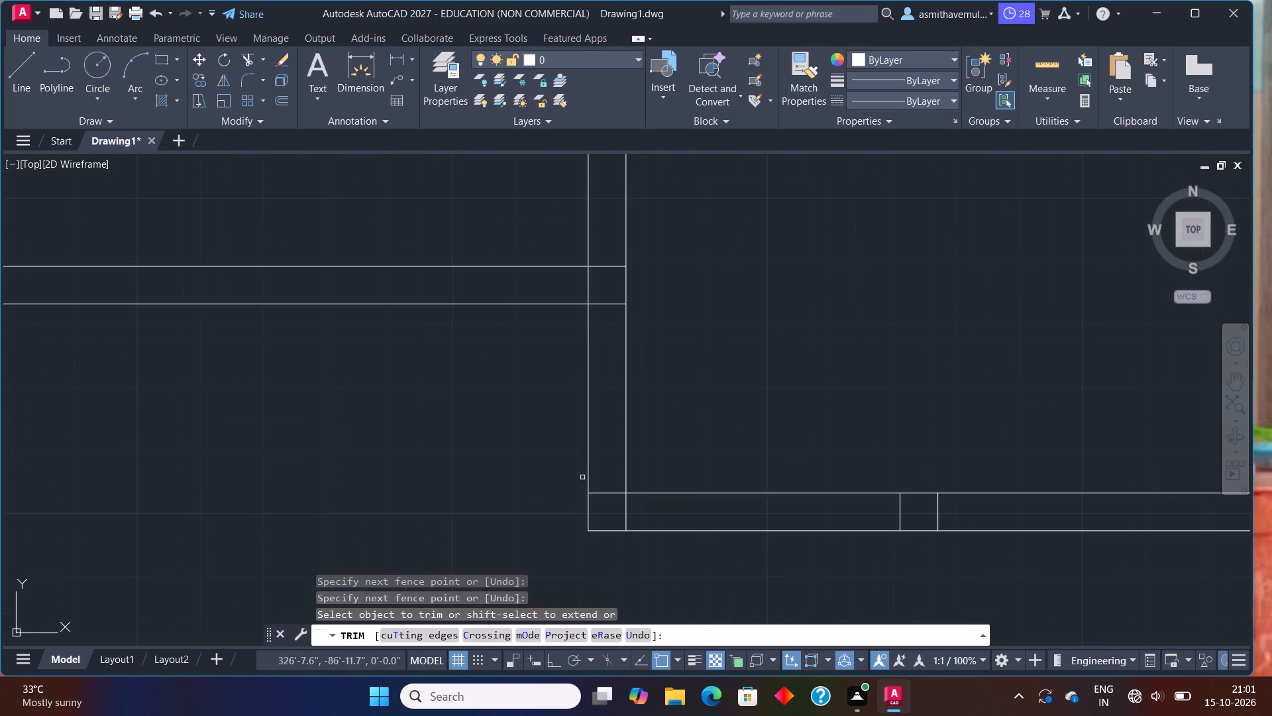
left_click_drag(608, 482, 672, 507)
left_click_drag(904, 516, 979, 507)
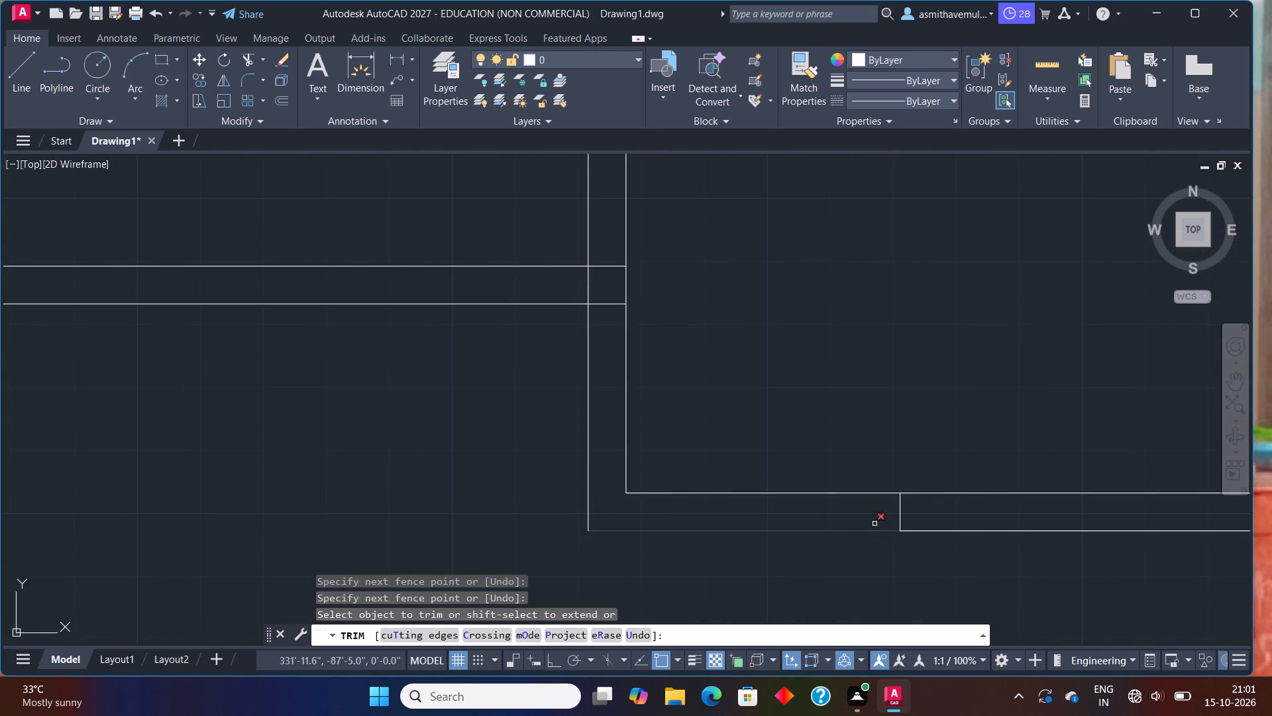
left_click_drag(894, 514, 969, 502)
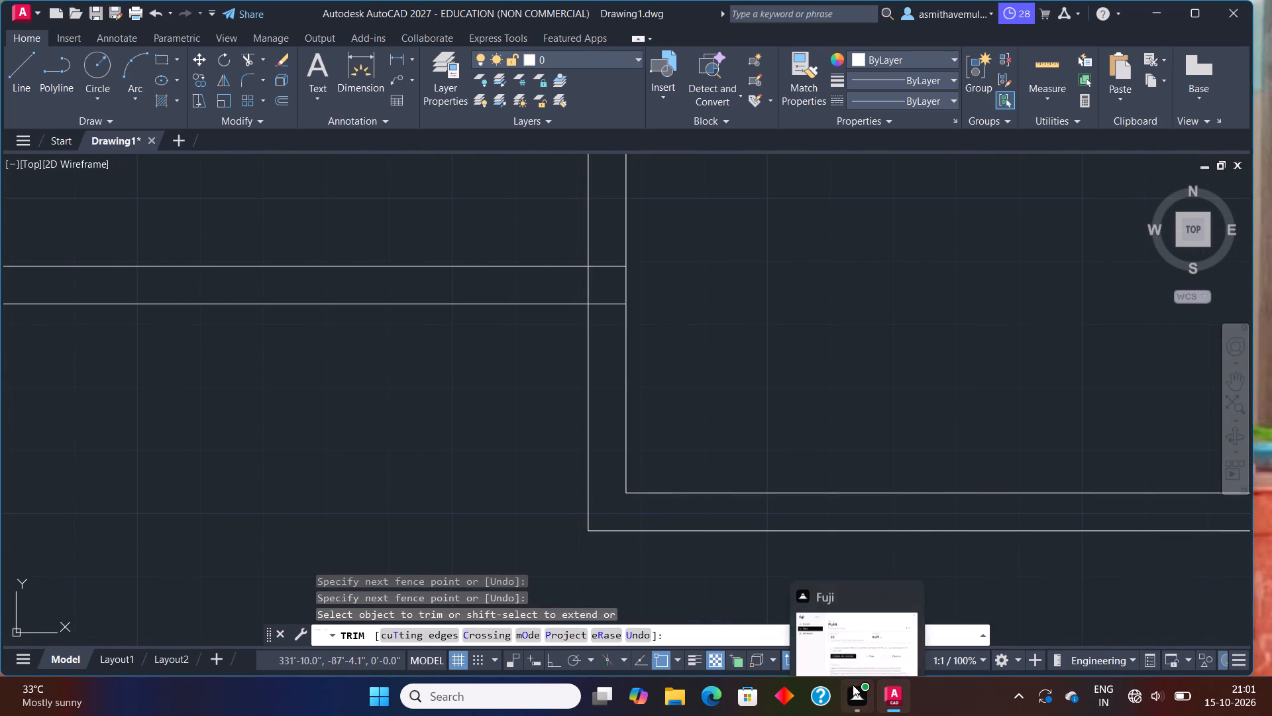
Trim the right outer wall's inner line across the end of the lowest horizontal partition to open the junction.
scroll(976, 510, "down", 2)
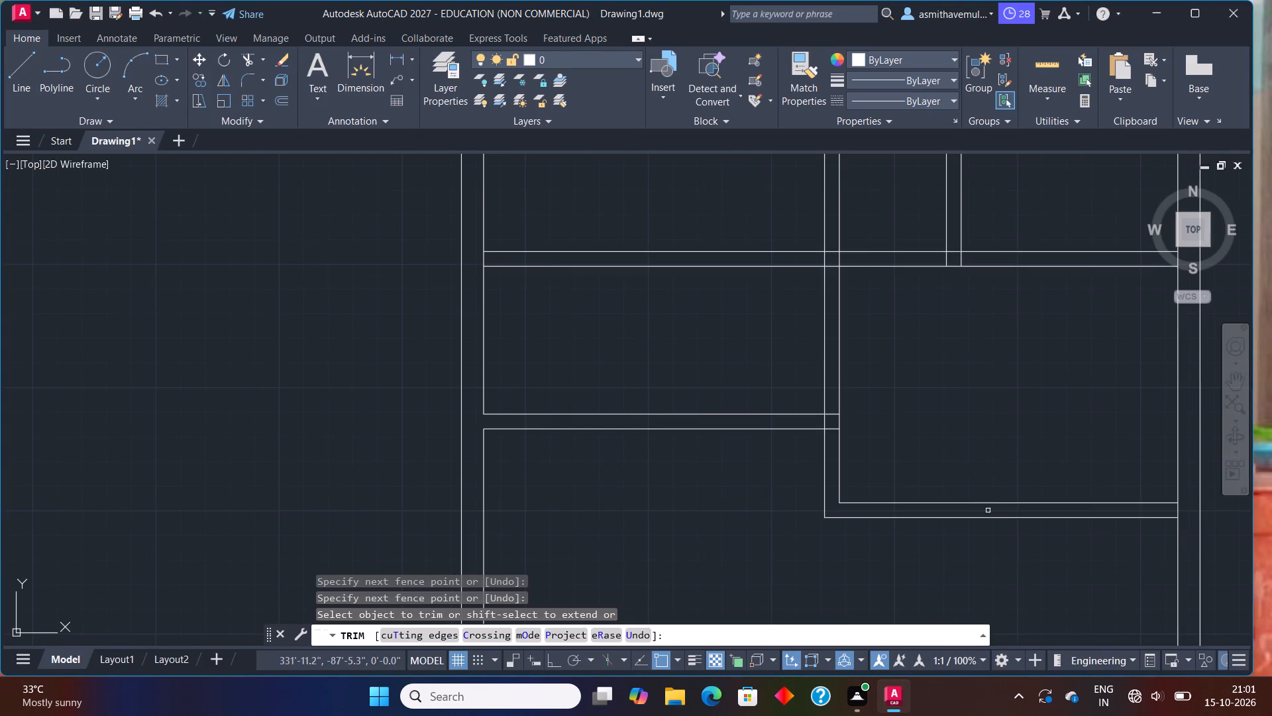
middle_click_drag(990, 512, 690, 493)
scroll(876, 478, "up", 1)
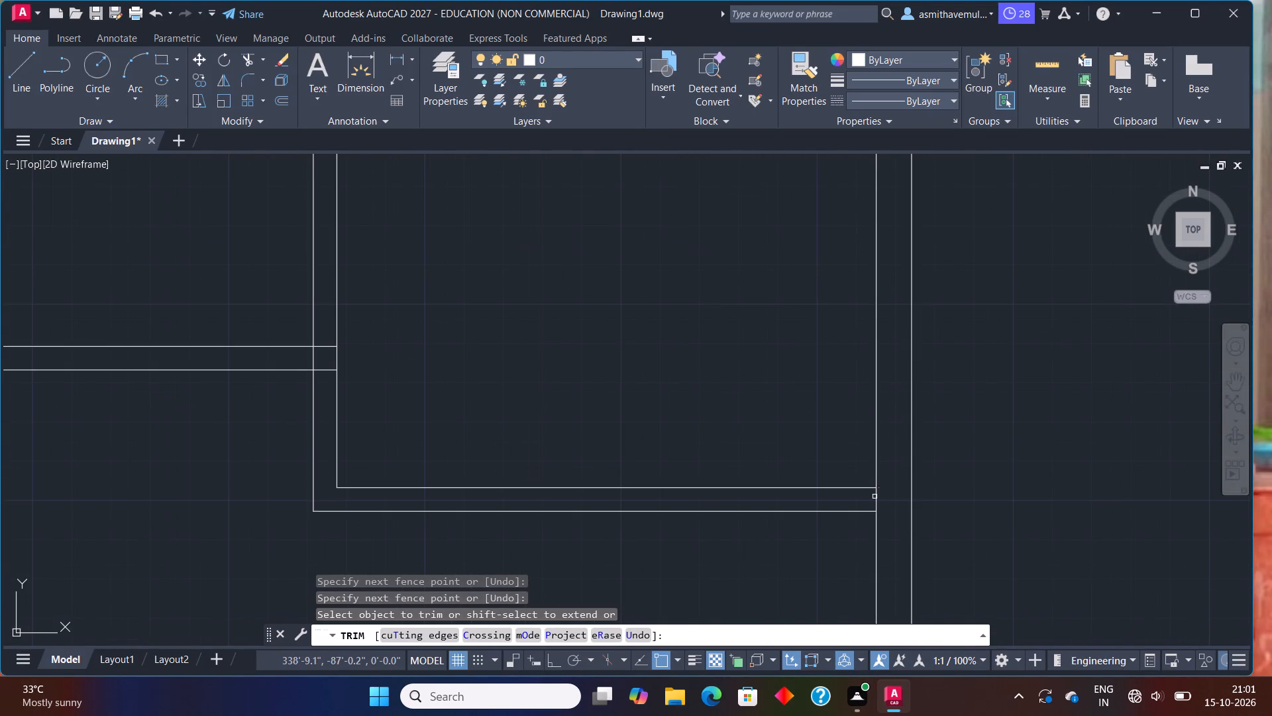
left_click(882, 499)
left_click(783, 507)
Trim the crossing segments where the lower-left room's horizontal partition meets the first vertical partition to open the junction.
scroll(723, 438, "down", 1)
middle_click_drag(710, 422, 963, 457)
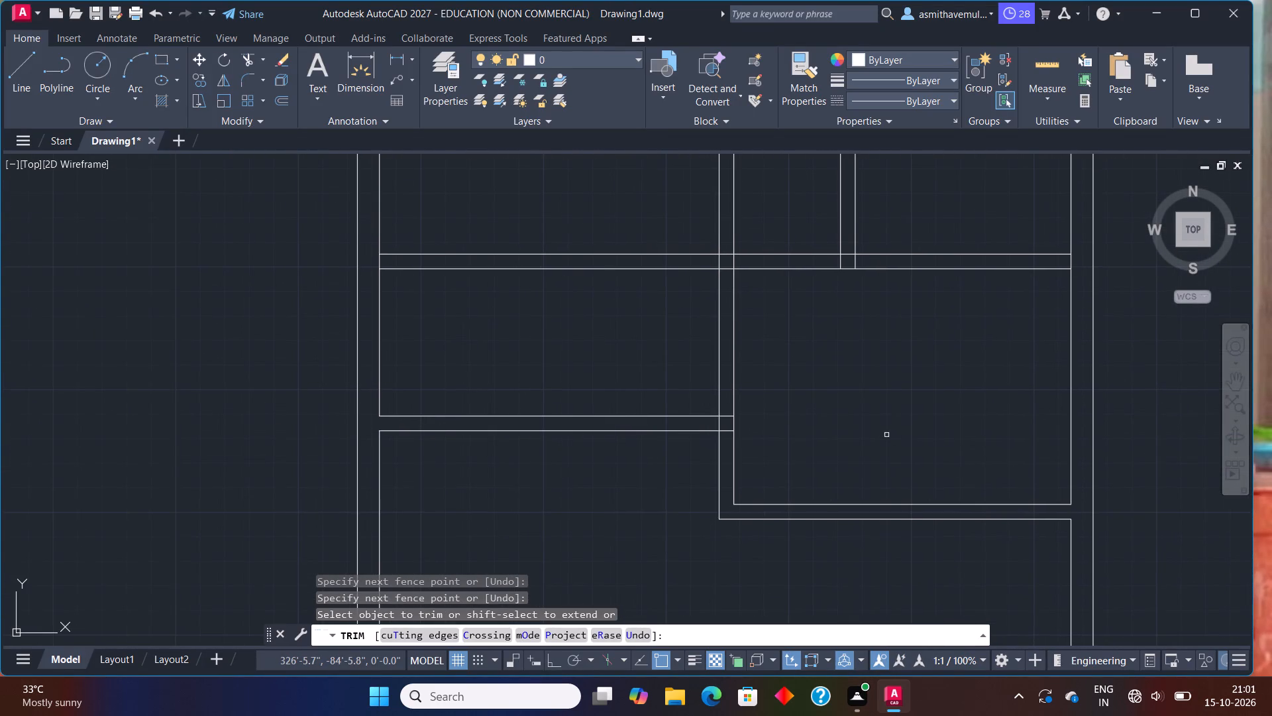
scroll(735, 422, "up", 1)
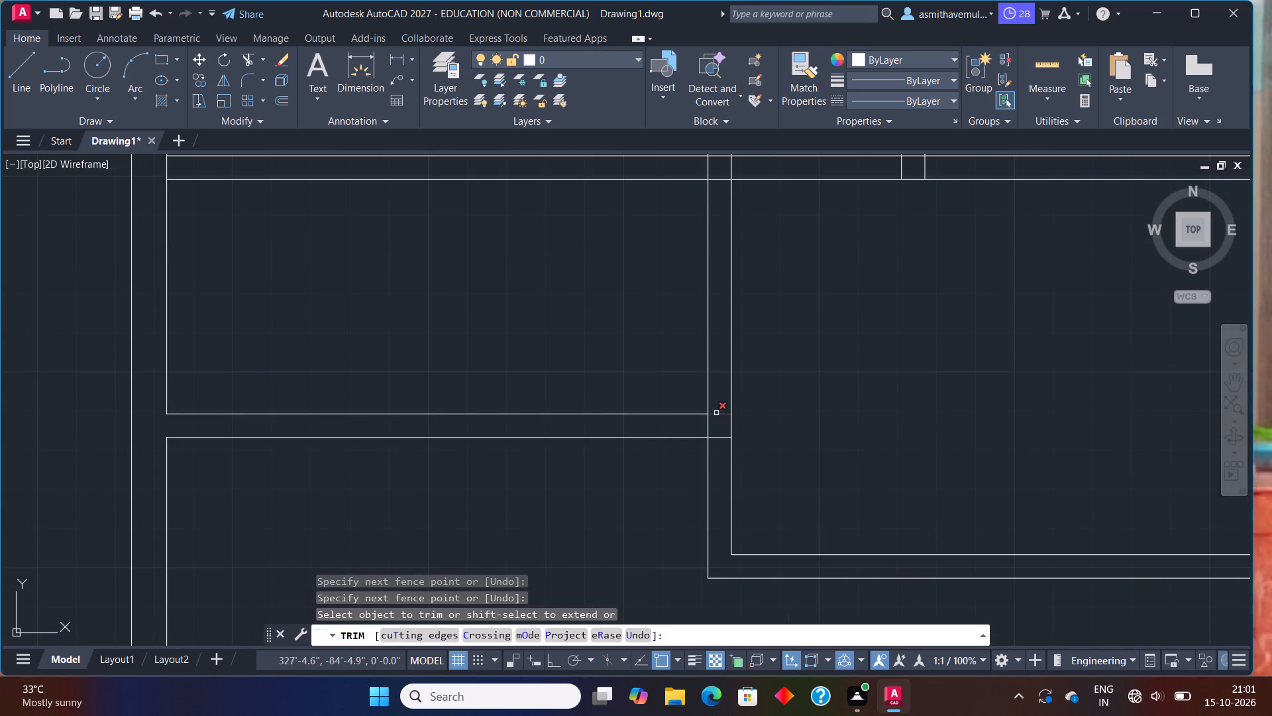
left_click(716, 413)
left_click(717, 437)
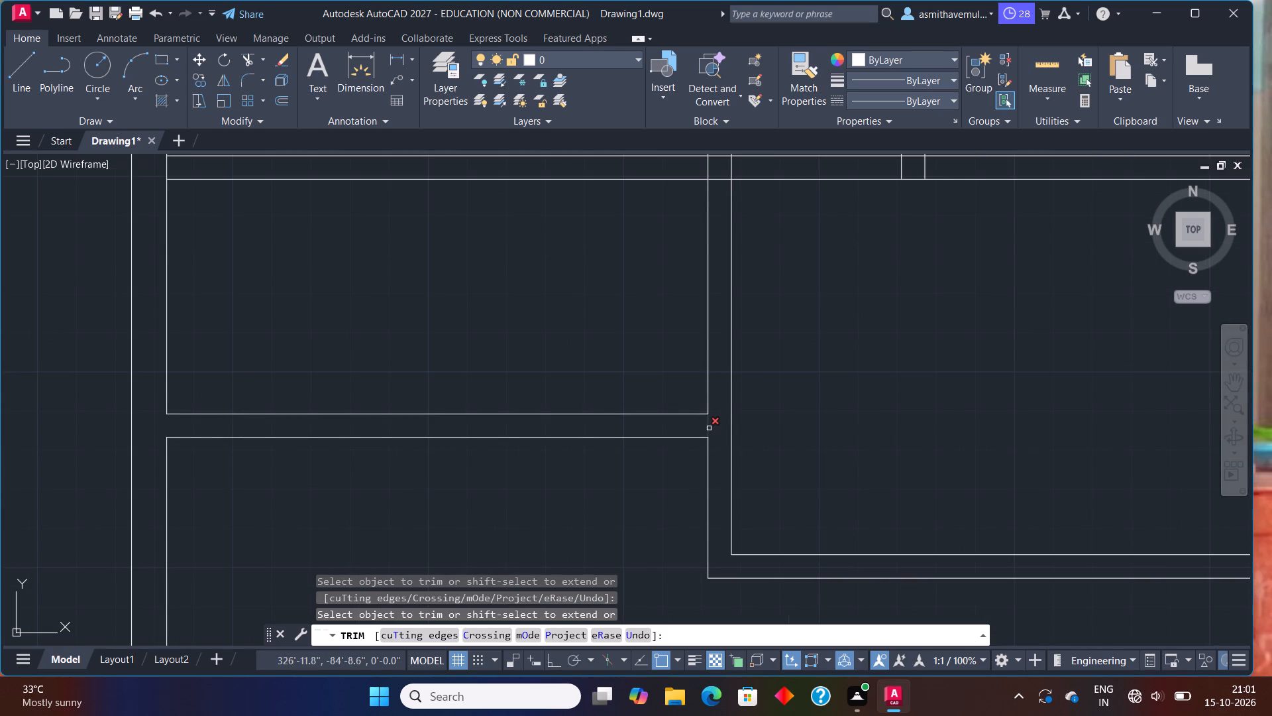
left_click(709, 428)
Trim away both lines of the middle horizontal partition to the left of the first vertical partition.
scroll(666, 358, "down", 1)
middle_click_drag(651, 345, 692, 407)
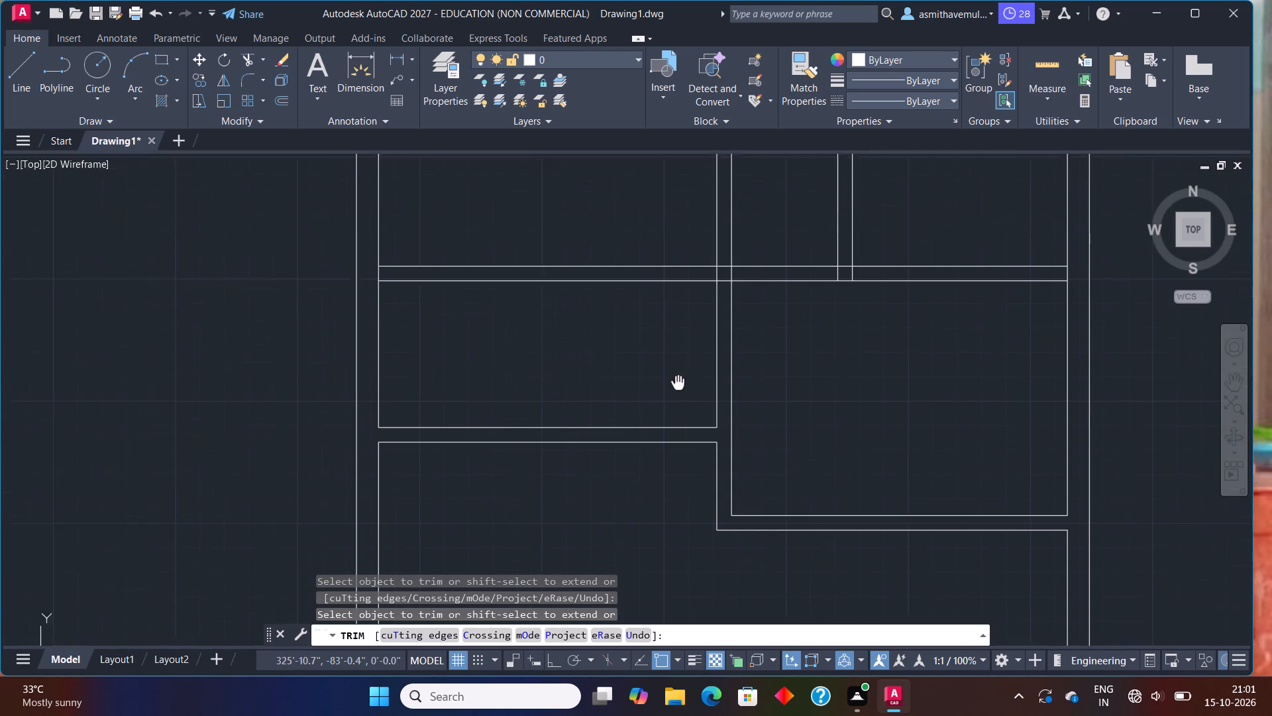
middle_click_drag(692, 407, 712, 455)
middle_click_drag(694, 383, 691, 460)
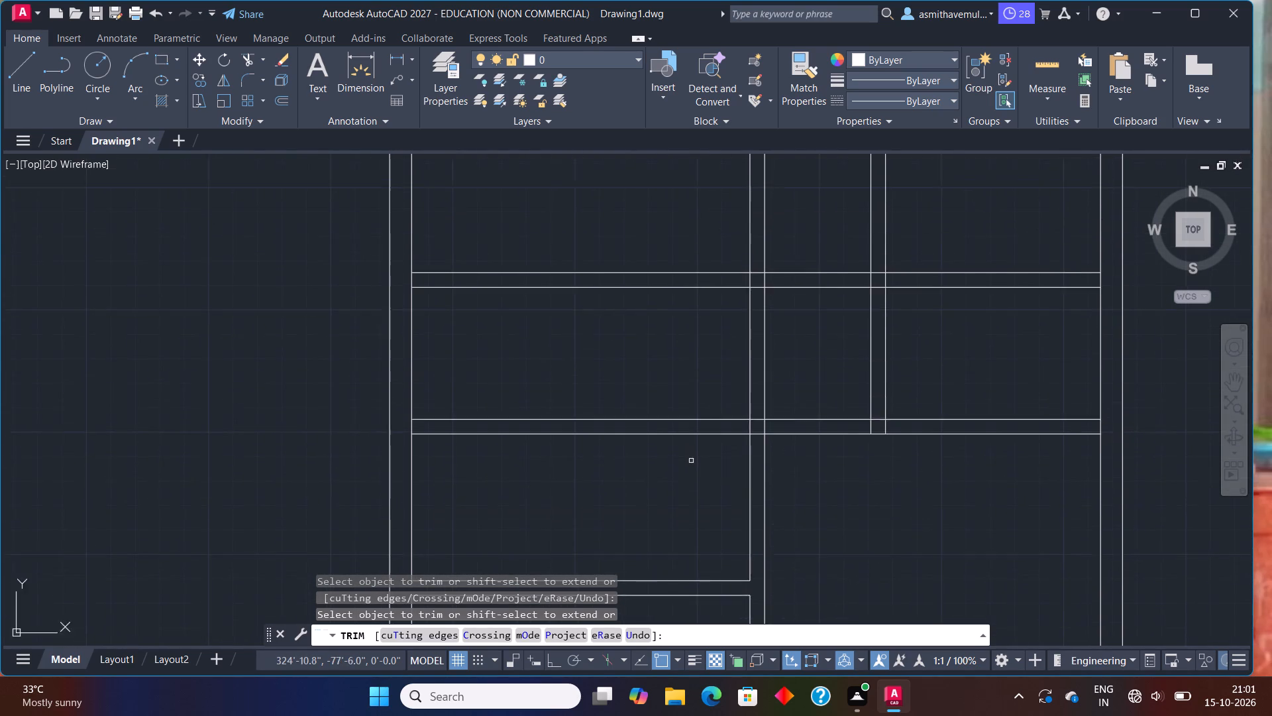
scroll(691, 461, "down", 2)
left_click_drag(688, 469, 688, 450)
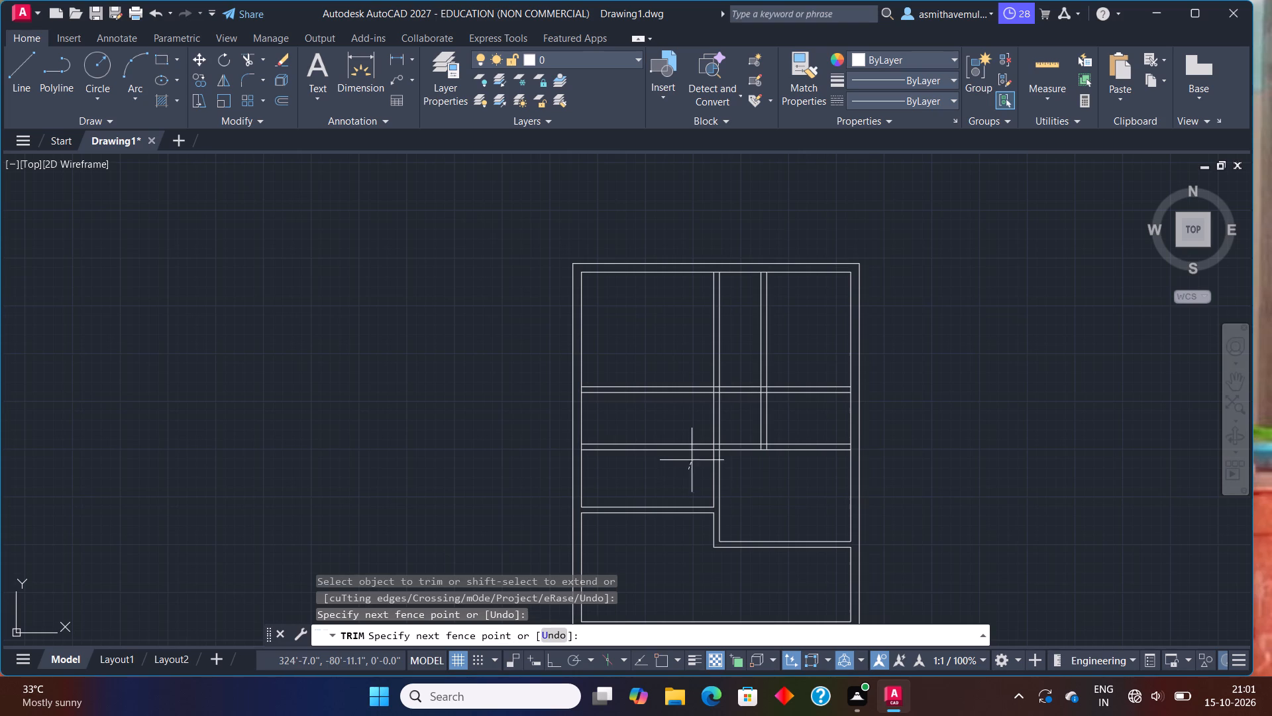
left_click_drag(688, 450, 682, 425)
scroll(780, 455, "up", 1)
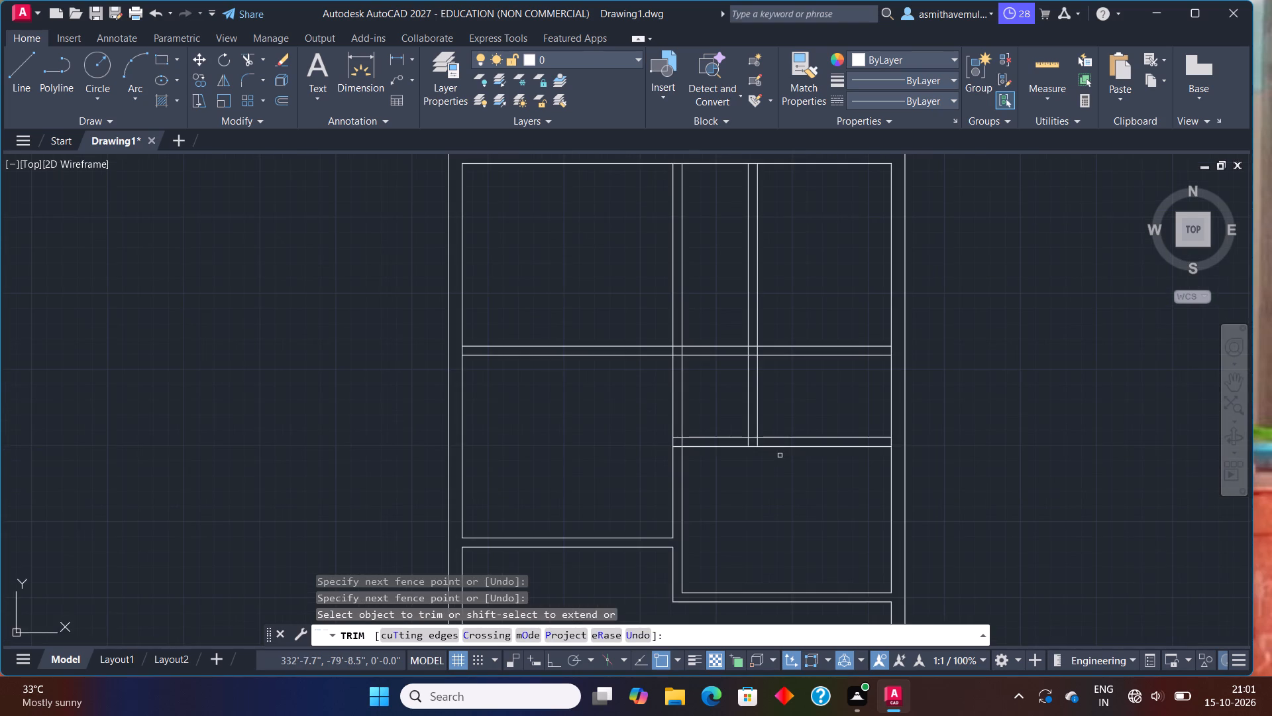
middle_click_drag(780, 455, 756, 548)
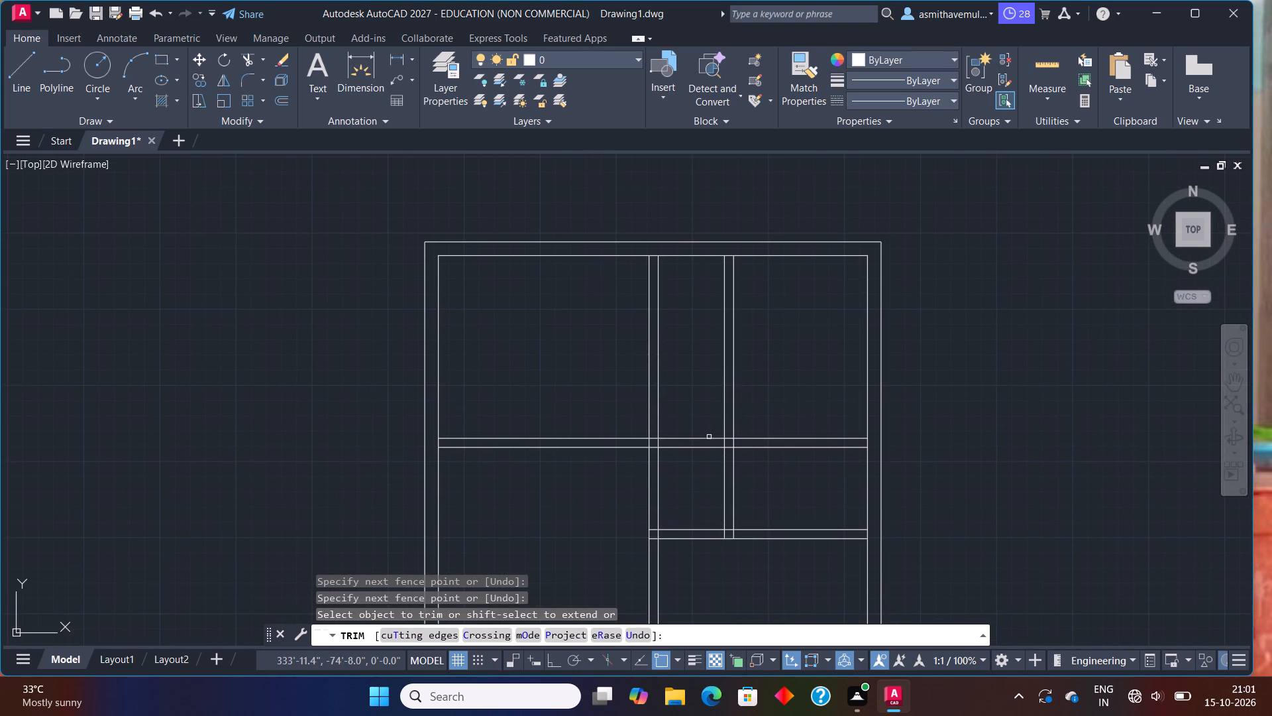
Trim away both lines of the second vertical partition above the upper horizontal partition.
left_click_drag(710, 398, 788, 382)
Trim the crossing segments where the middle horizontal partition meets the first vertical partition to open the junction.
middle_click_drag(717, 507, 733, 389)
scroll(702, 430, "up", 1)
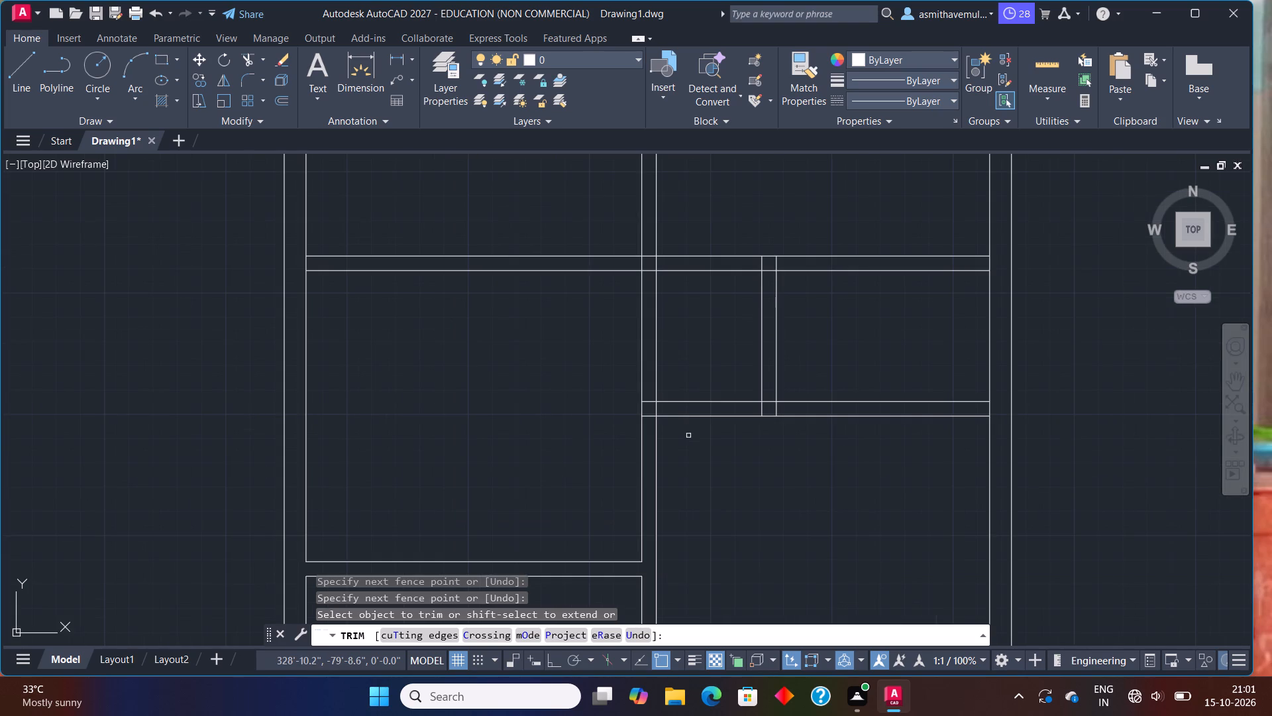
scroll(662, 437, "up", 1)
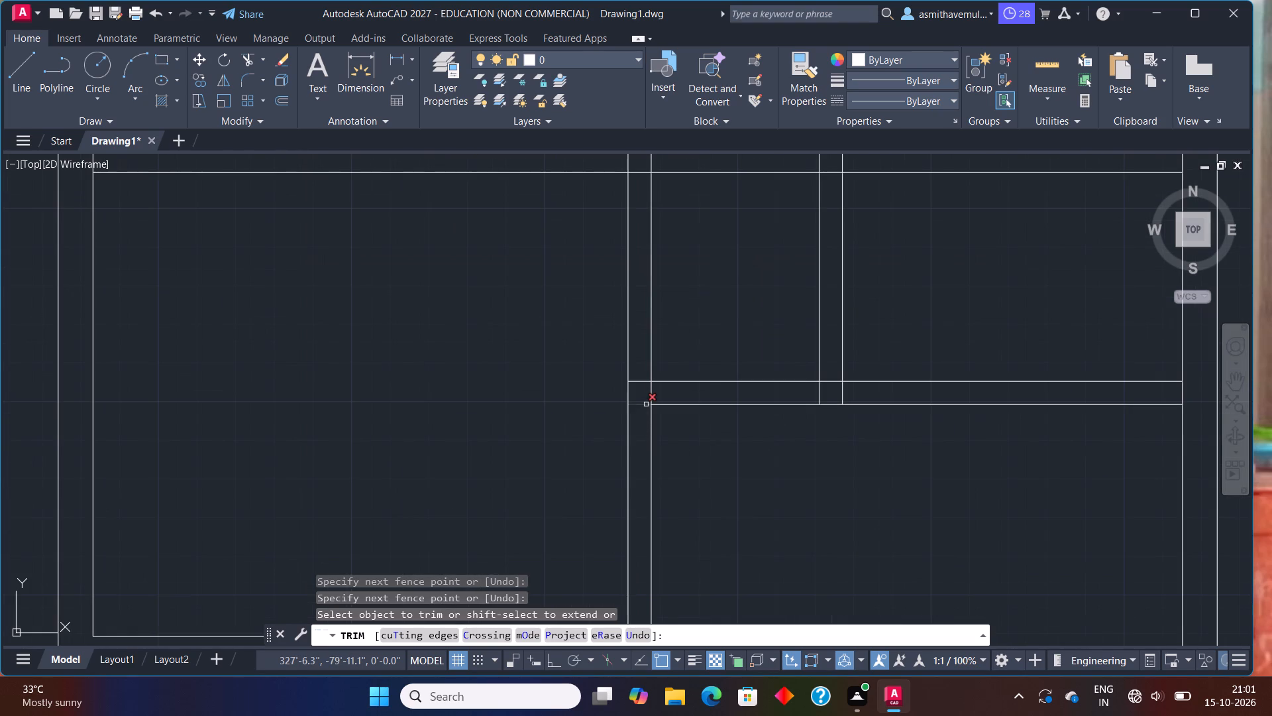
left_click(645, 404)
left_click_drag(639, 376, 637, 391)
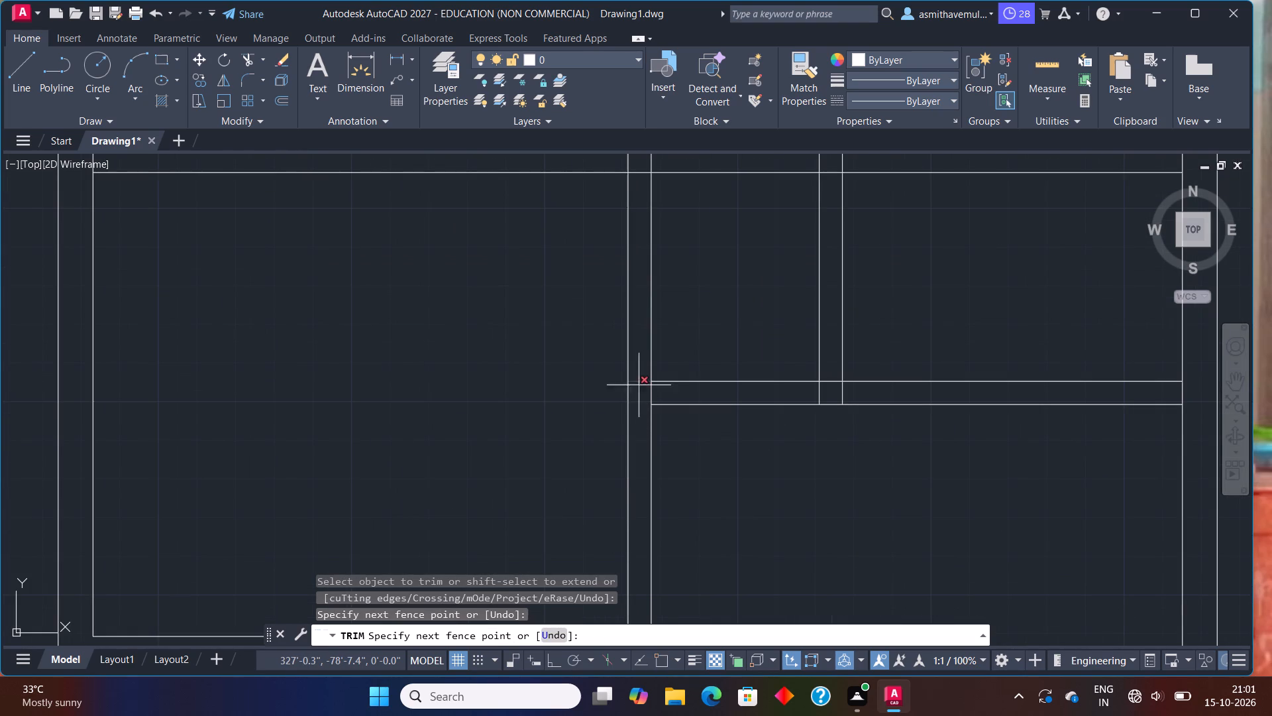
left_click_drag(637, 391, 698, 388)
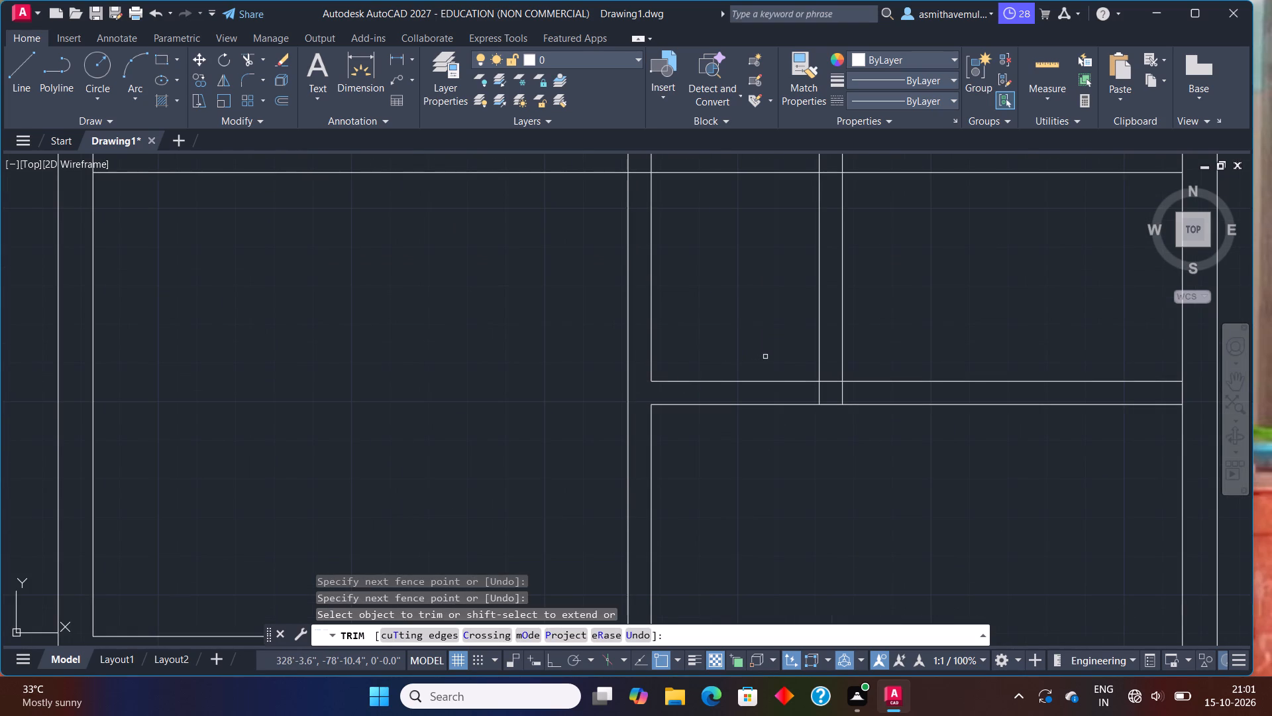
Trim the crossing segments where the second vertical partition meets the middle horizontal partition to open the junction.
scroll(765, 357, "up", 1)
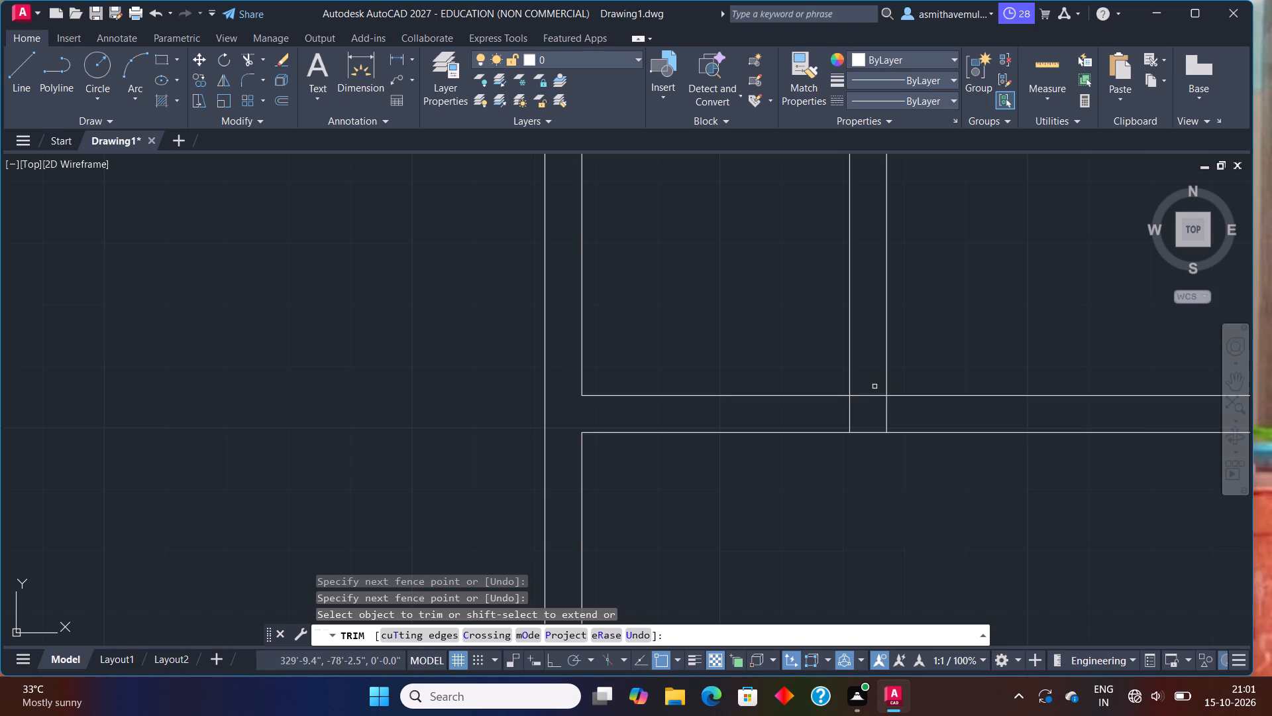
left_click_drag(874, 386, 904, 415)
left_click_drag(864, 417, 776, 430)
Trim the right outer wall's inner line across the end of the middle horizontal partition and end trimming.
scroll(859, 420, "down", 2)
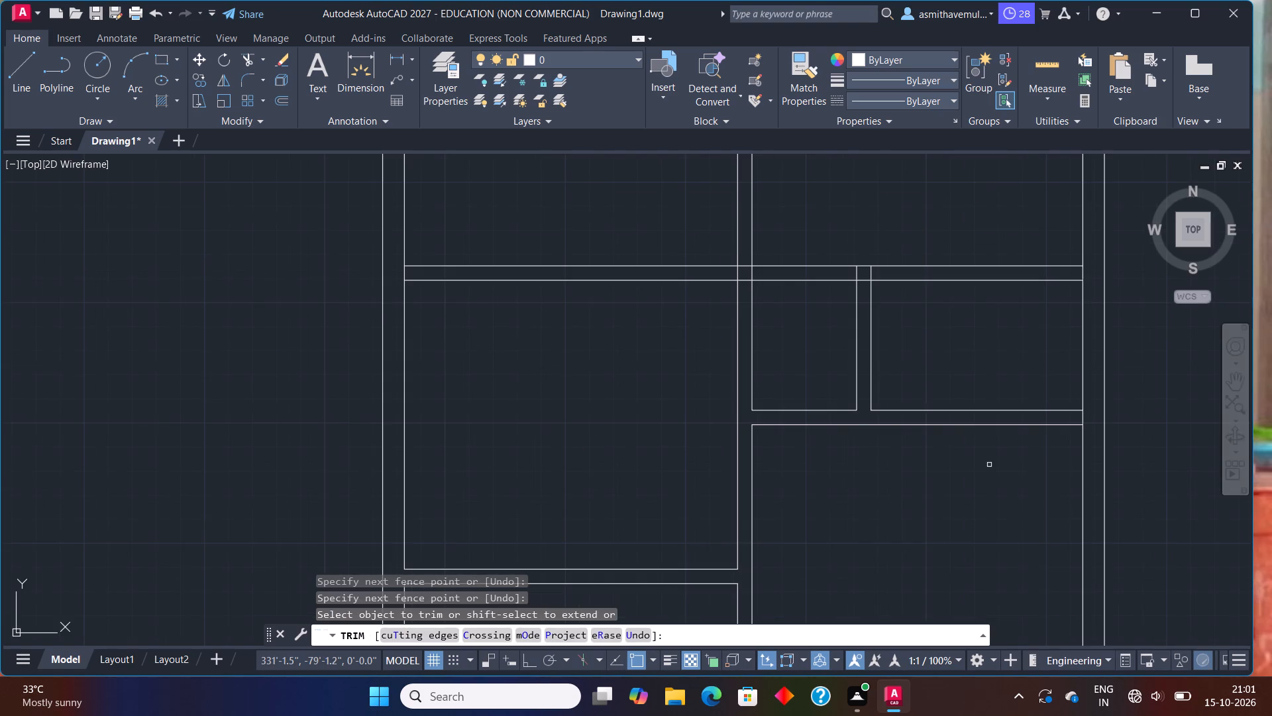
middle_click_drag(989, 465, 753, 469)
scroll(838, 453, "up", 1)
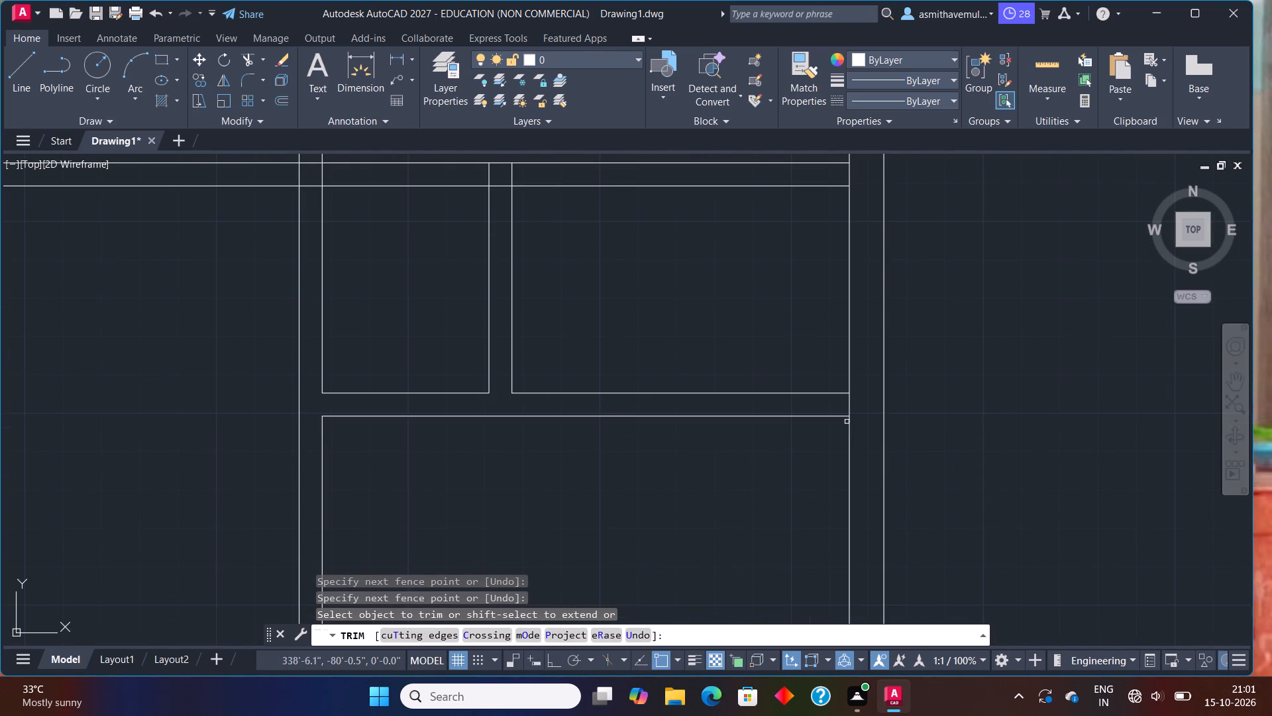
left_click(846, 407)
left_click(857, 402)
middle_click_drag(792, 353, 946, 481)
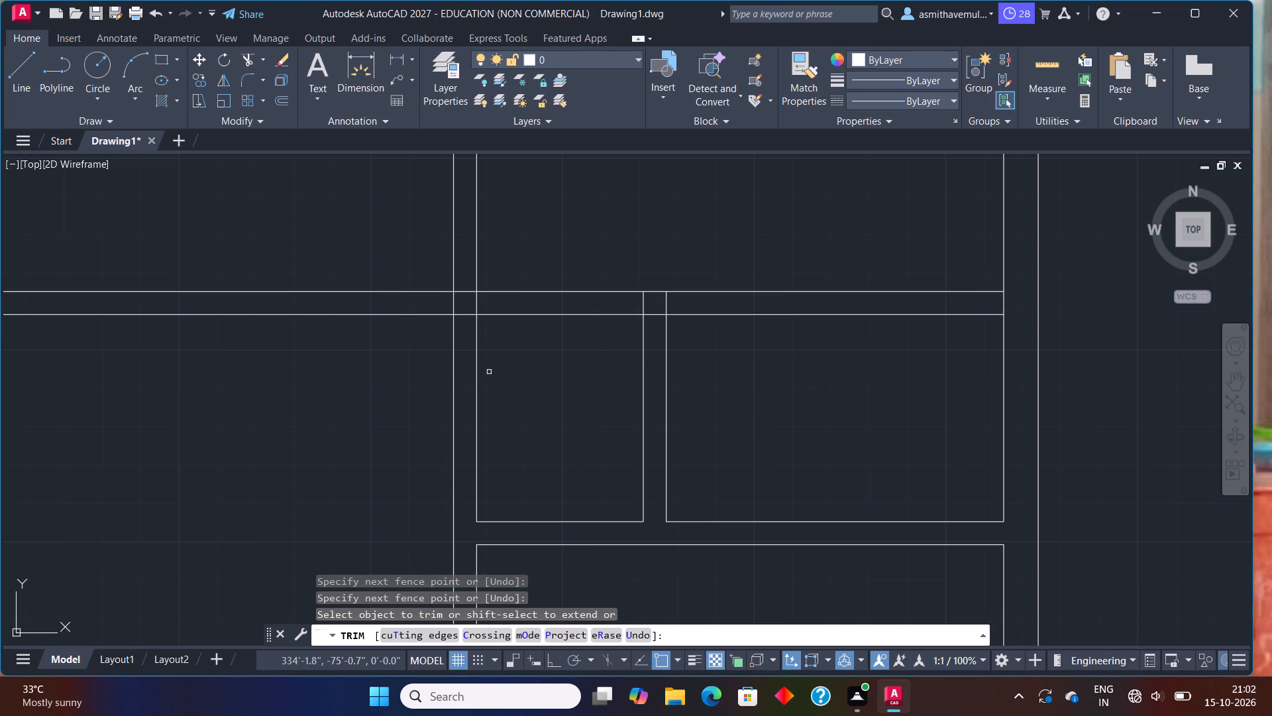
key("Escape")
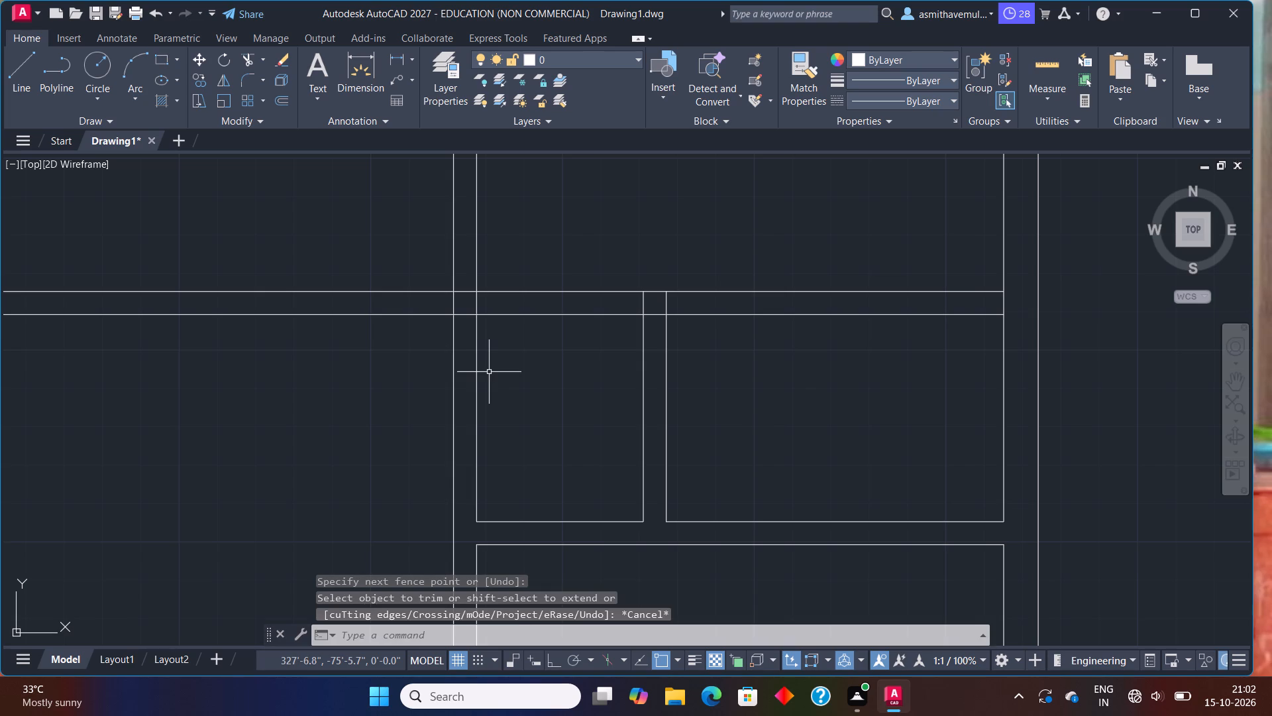
Undo the recent trims, the extend and the offsets that formed the second vertical partition and the lowest horizontal partition.
key("ctrl+z")
key("ctrl+z")
key("ctrl+z")
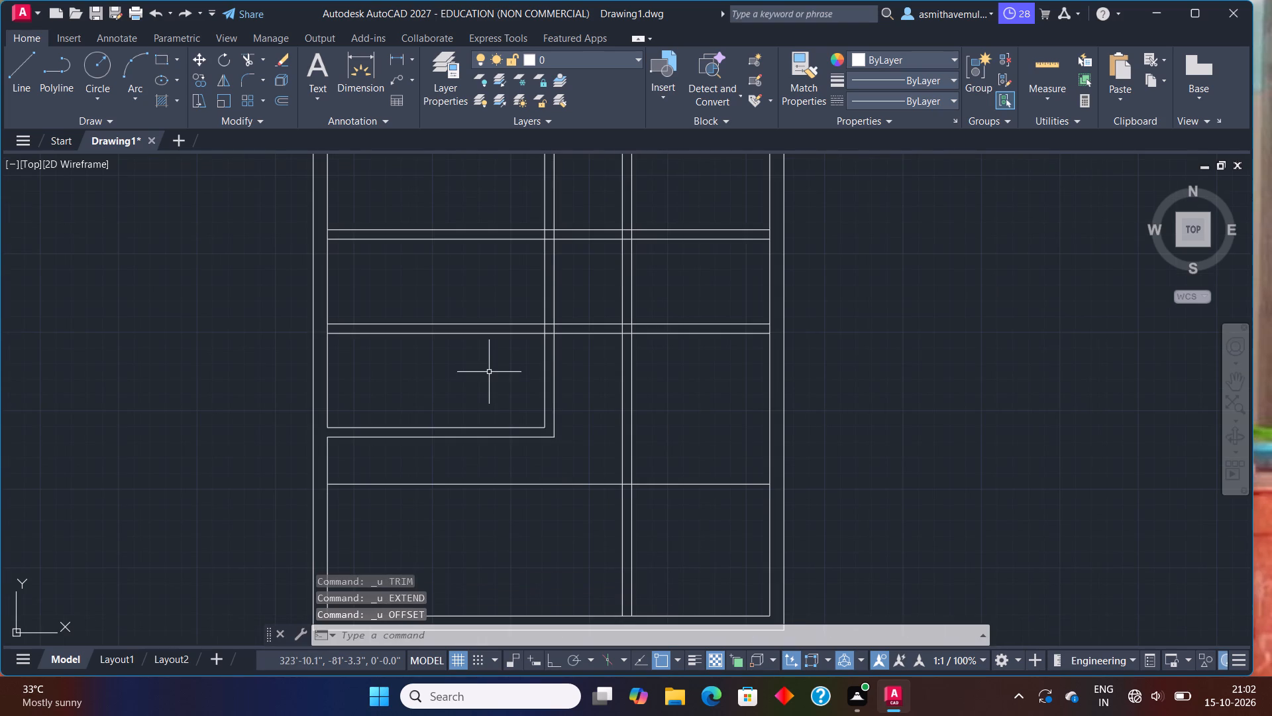
key("ctrl+z")
key("ctrl+z")
key("ctrl+z")
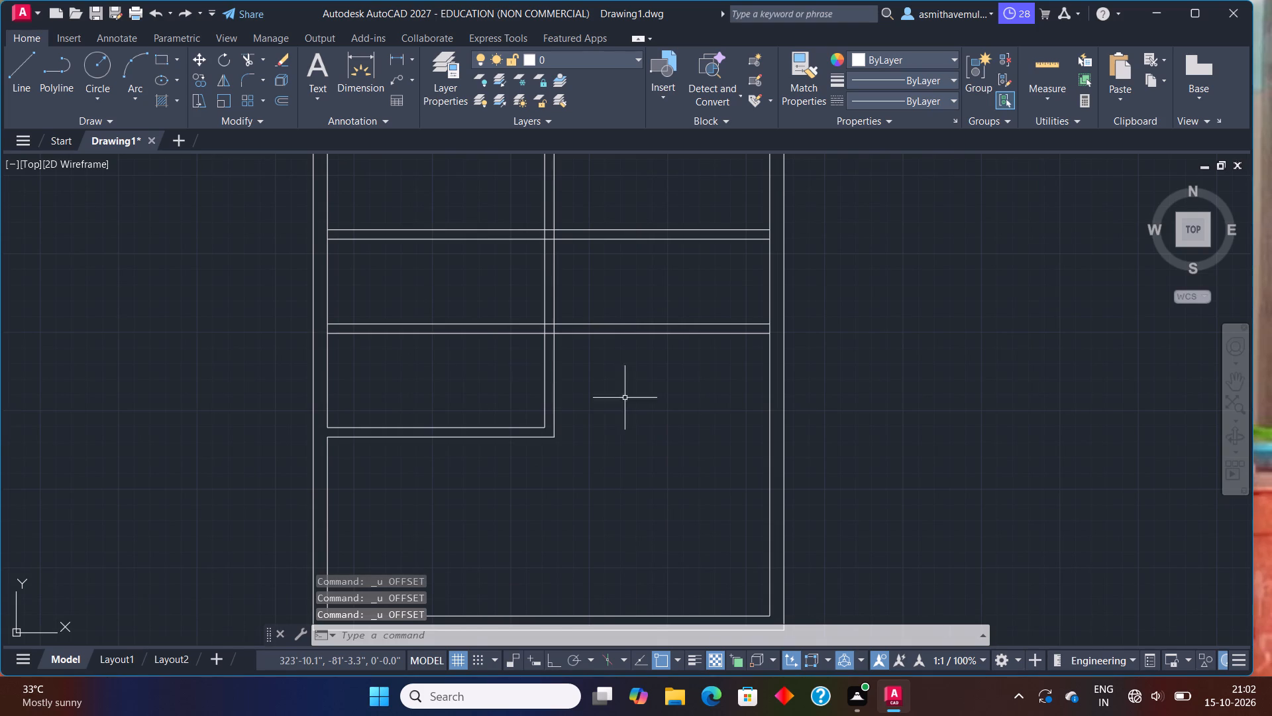
Trim away both lines of the middle horizontal partition to the left of the first vertical partition.
scroll(680, 410, "down", 1)
middle_click_drag(642, 395, 642, 455)
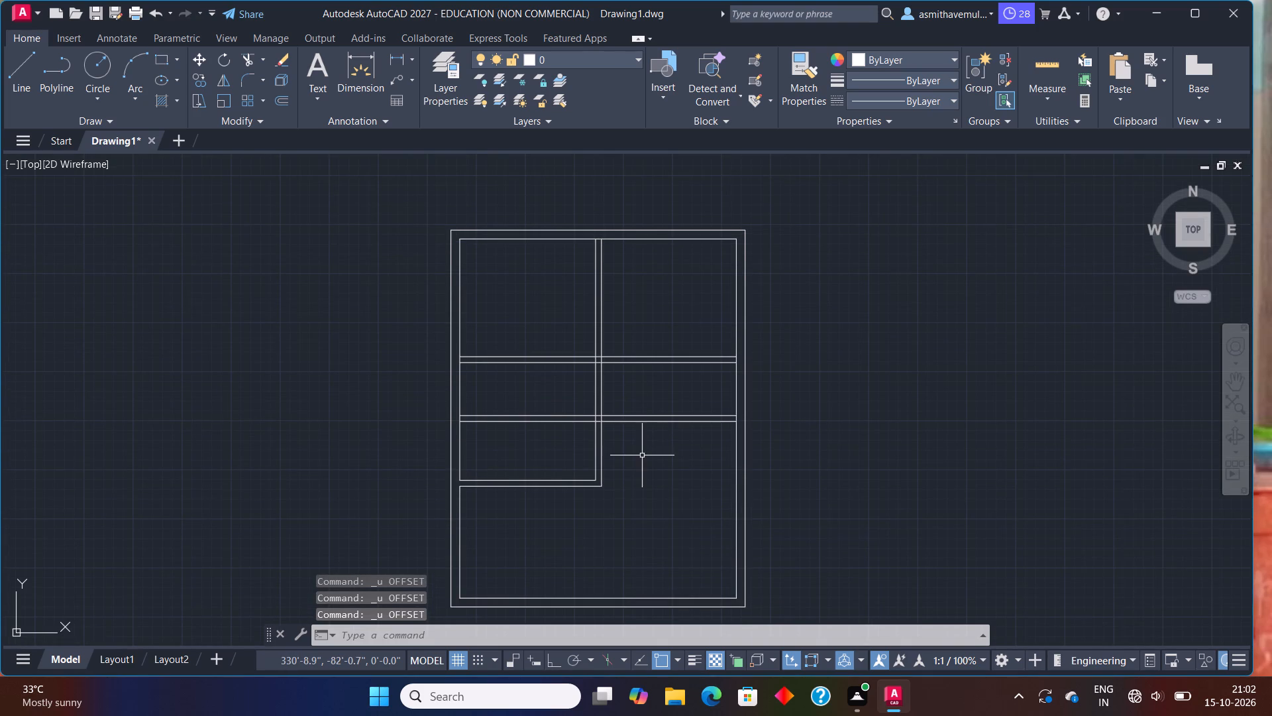
type("TRIM")
key("Return")
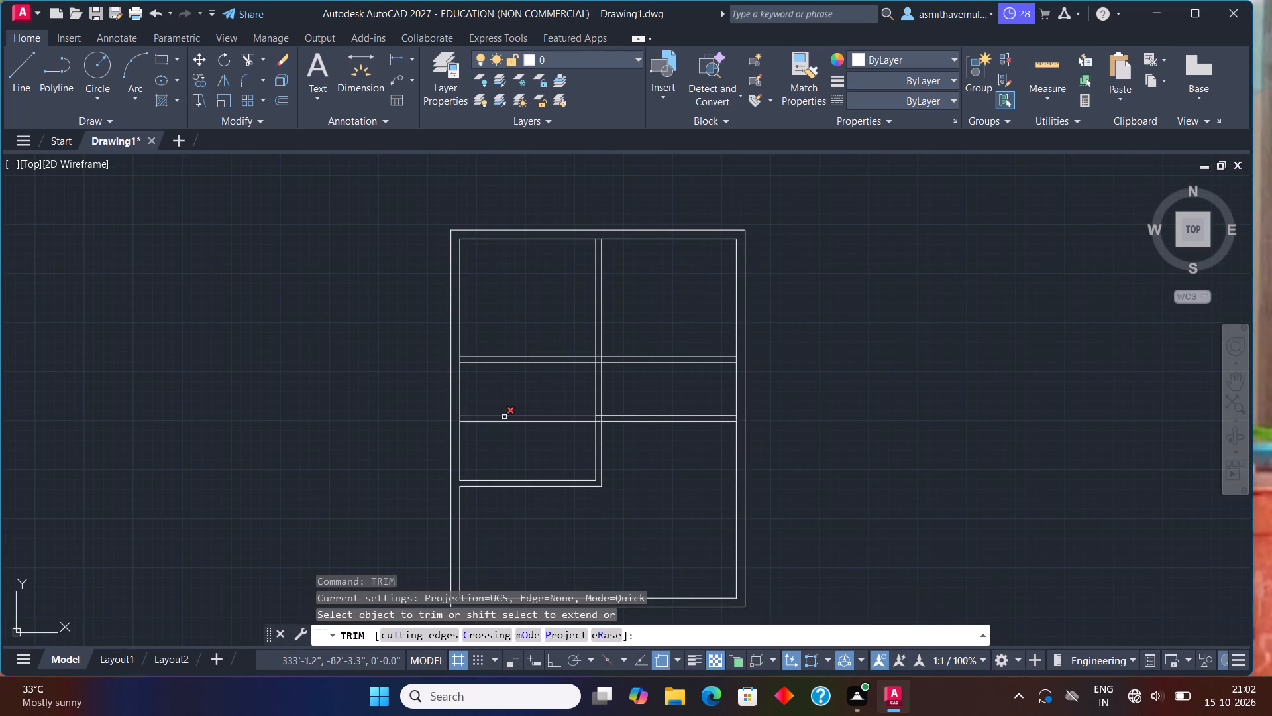
left_click_drag(511, 410, 515, 434)
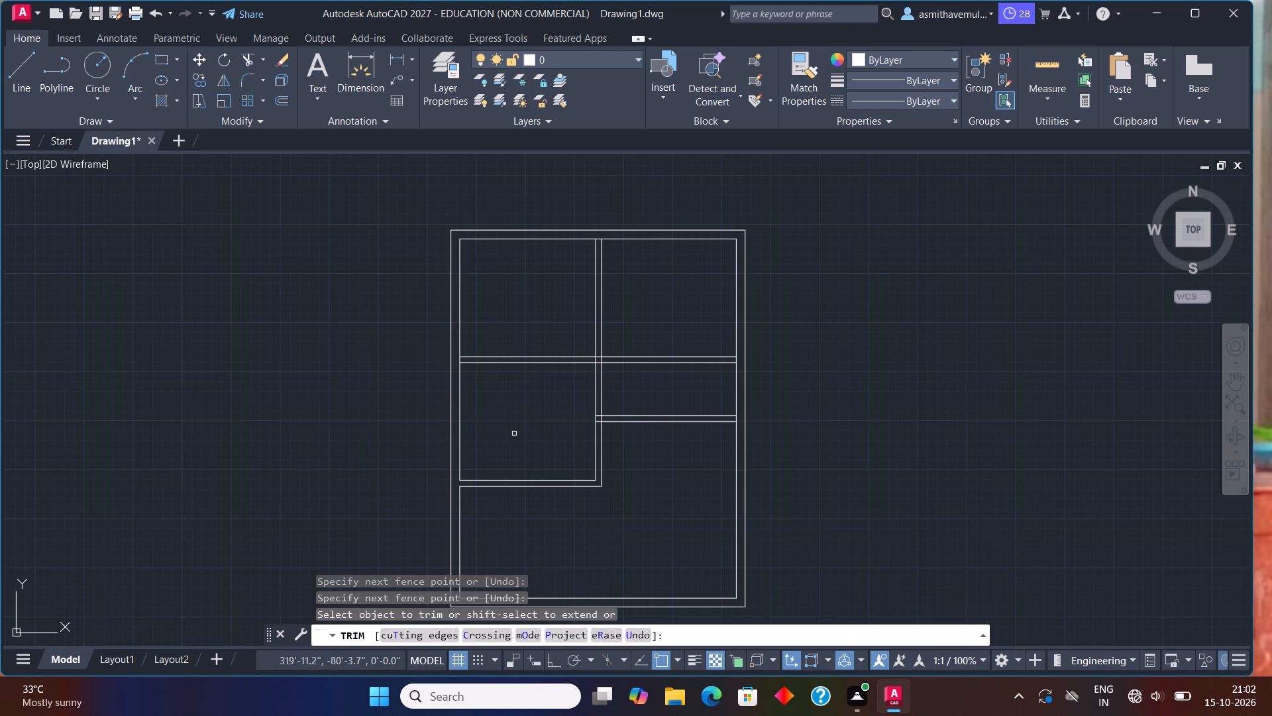
key("Escape")
Offset the right outer wall's inner line 7'4" into the plan.
scroll(675, 459, "up", 1)
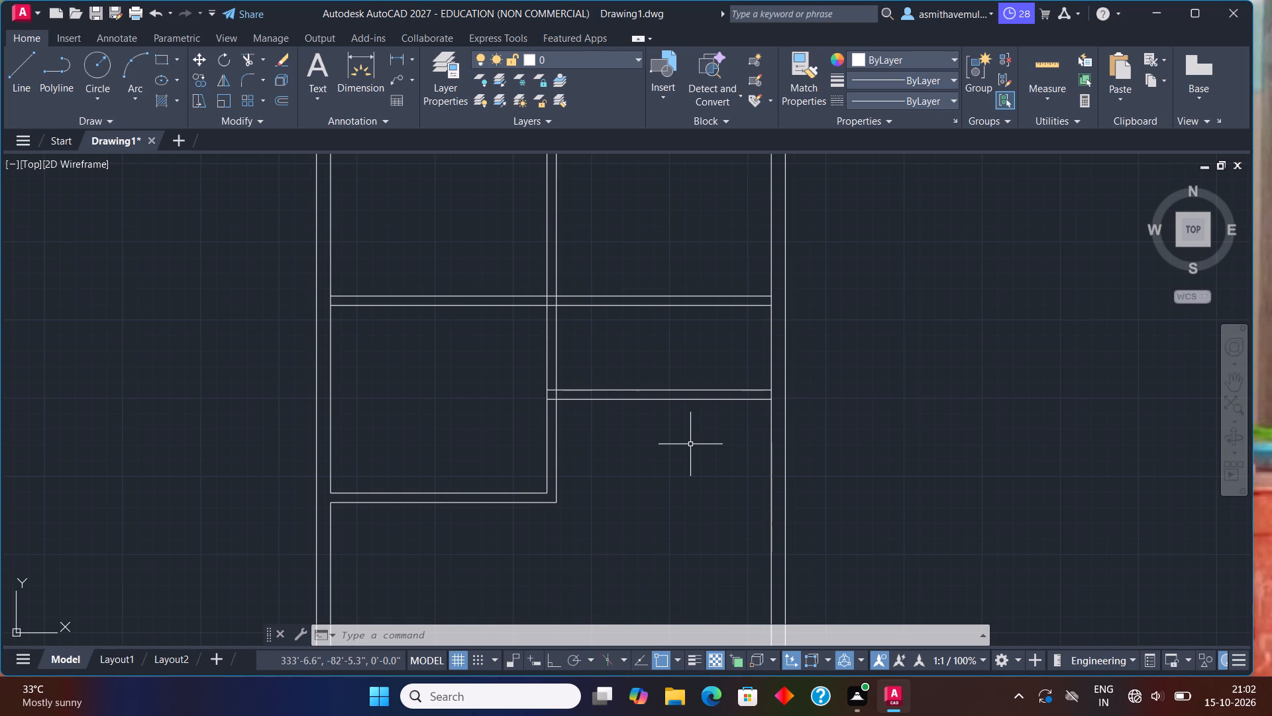
key("o")
key("Return")
type("7'4")
key("shift+quotedbl")
key("Return")
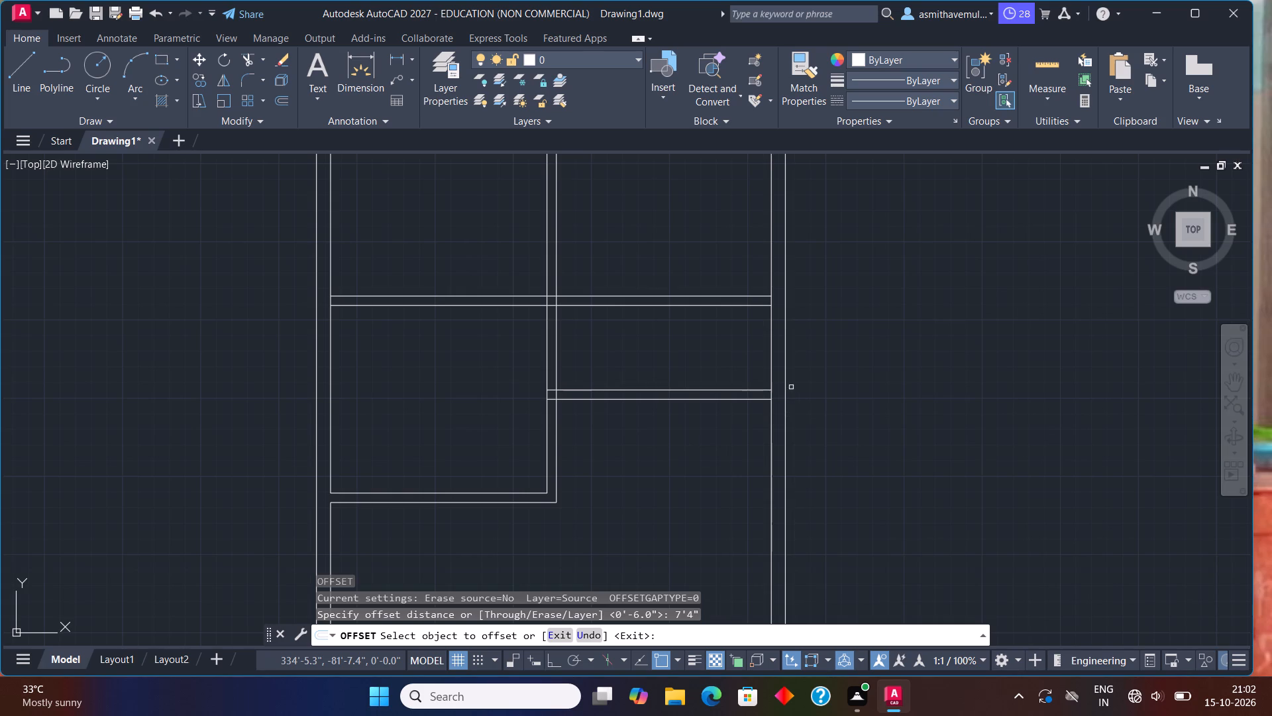
left_click(772, 348)
left_click(684, 331)
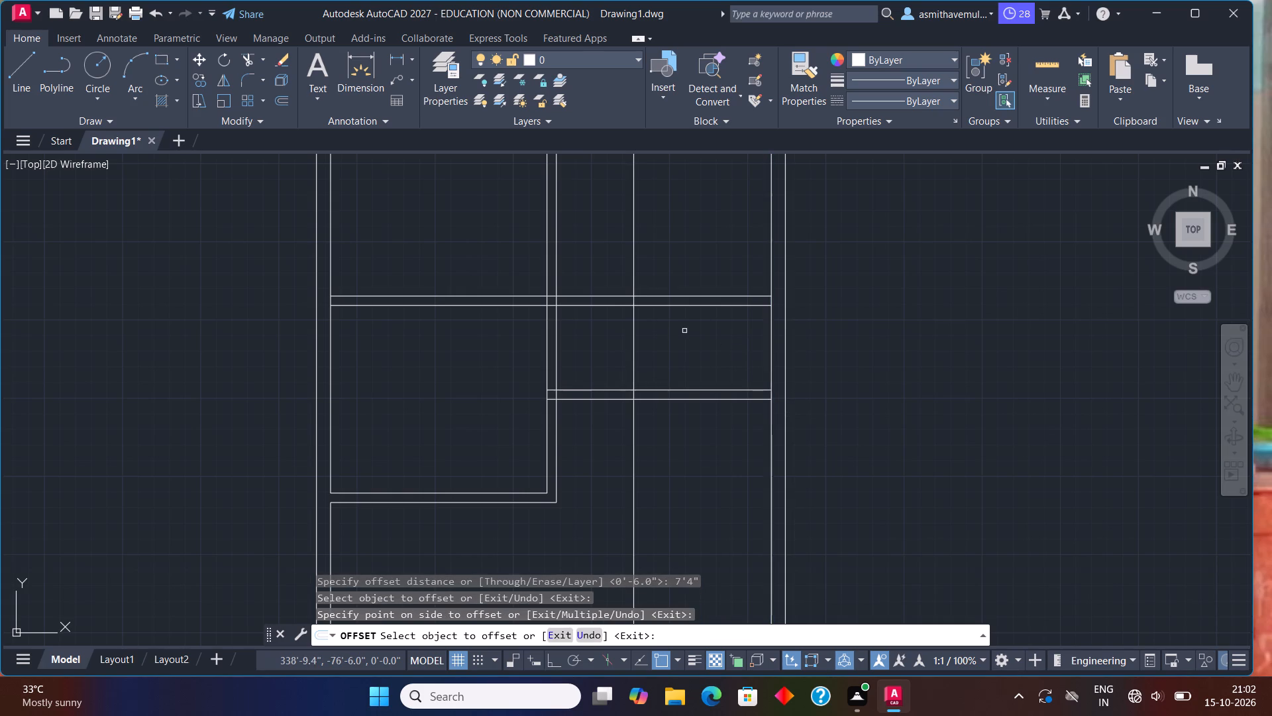
key("Escape")
Offset the new vertical line 6" to the left to form the second vertical partition's thickness.
type("O'")
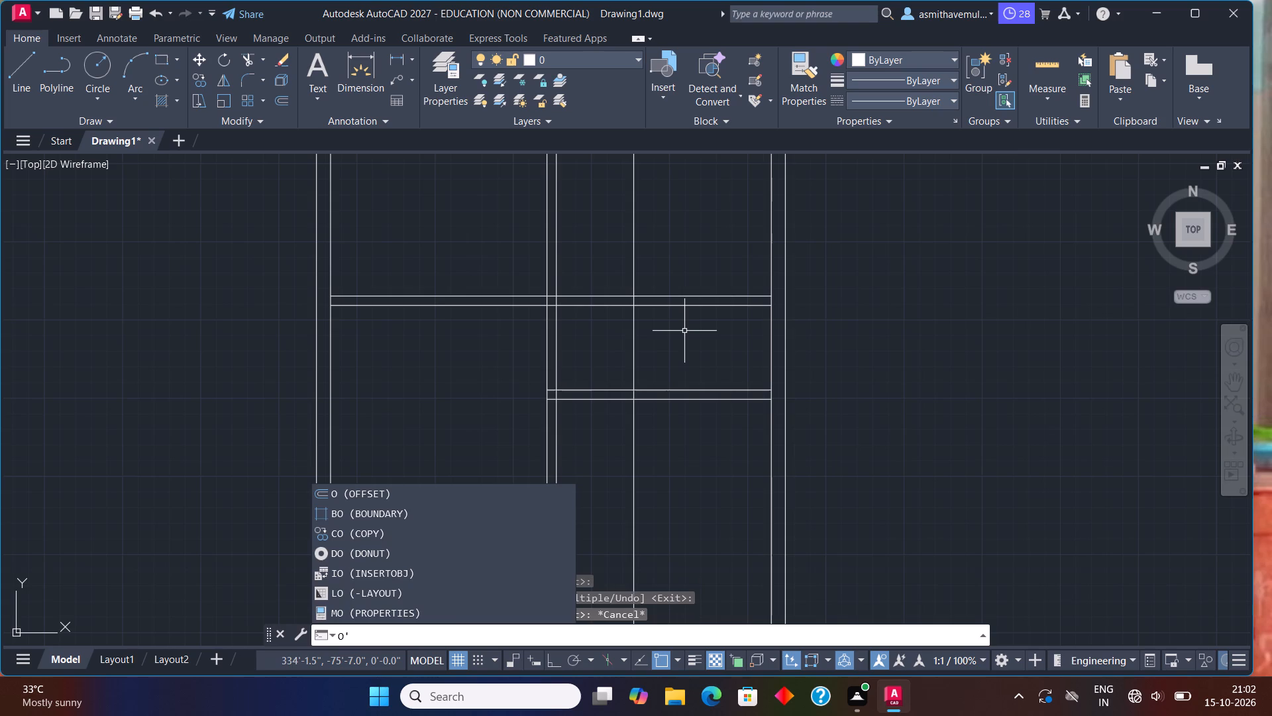
key("BackSpace")
key("Return")
key("6")
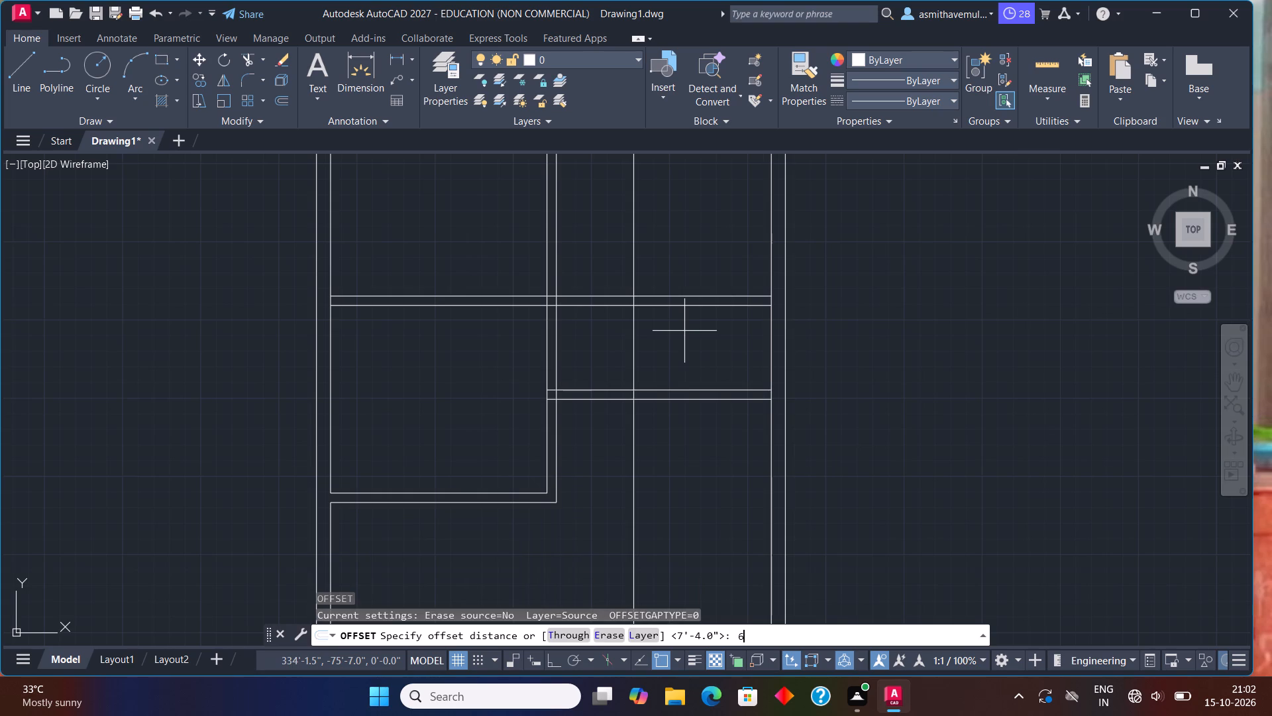
key("shift+quotedbl")
key("Return")
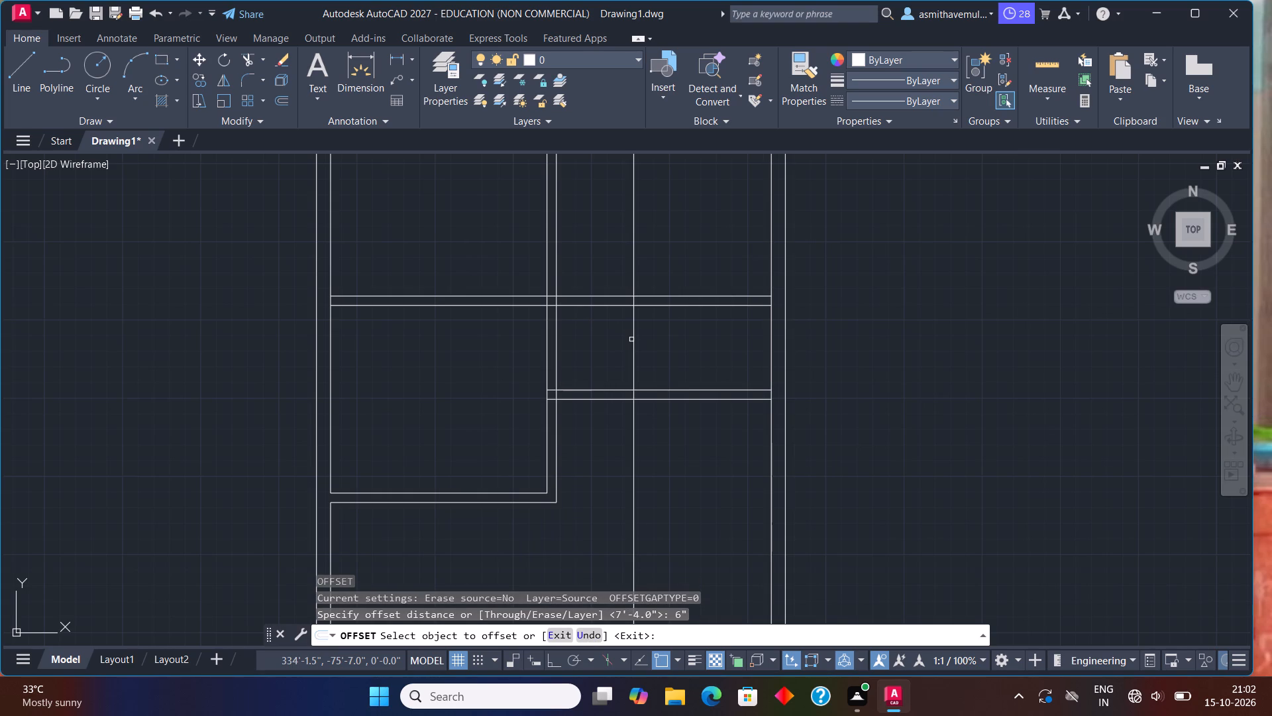
left_click(632, 338)
left_click(600, 339)
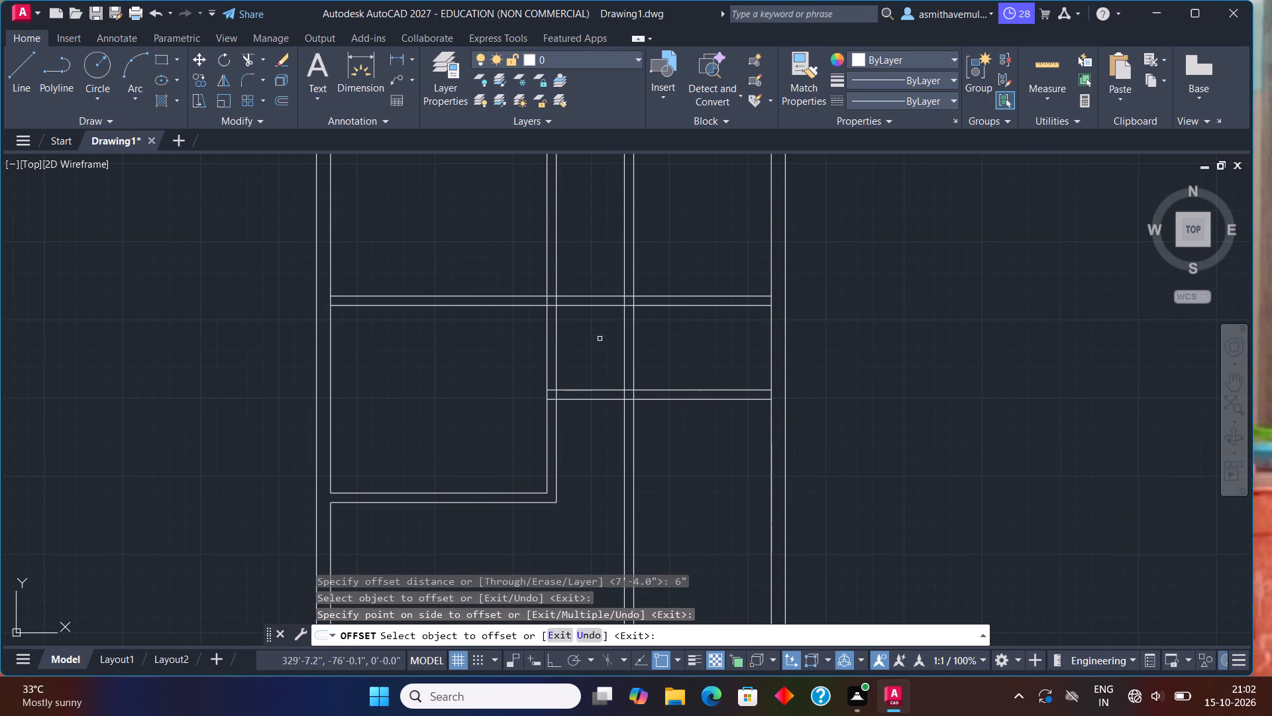
key("Escape")
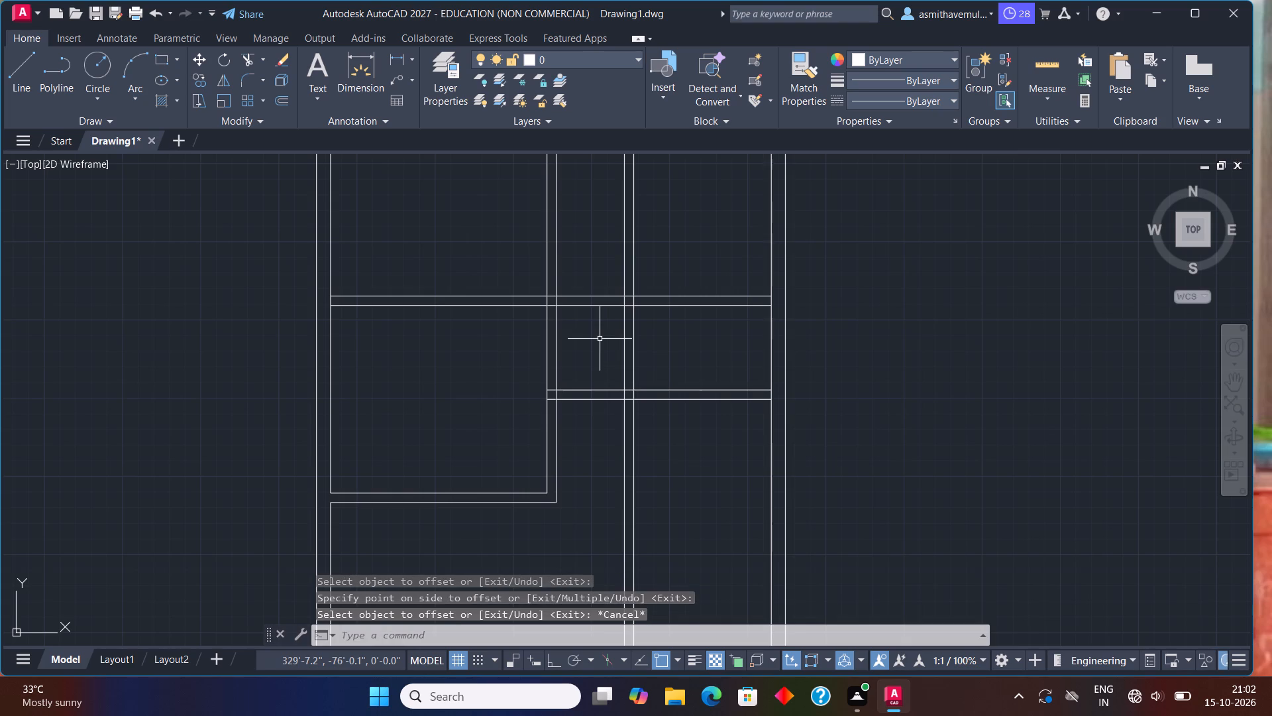
Offset the lower line of the middle horizontal partition 8' downward.
key("o")
key("Return")
type("8'")
key("Return")
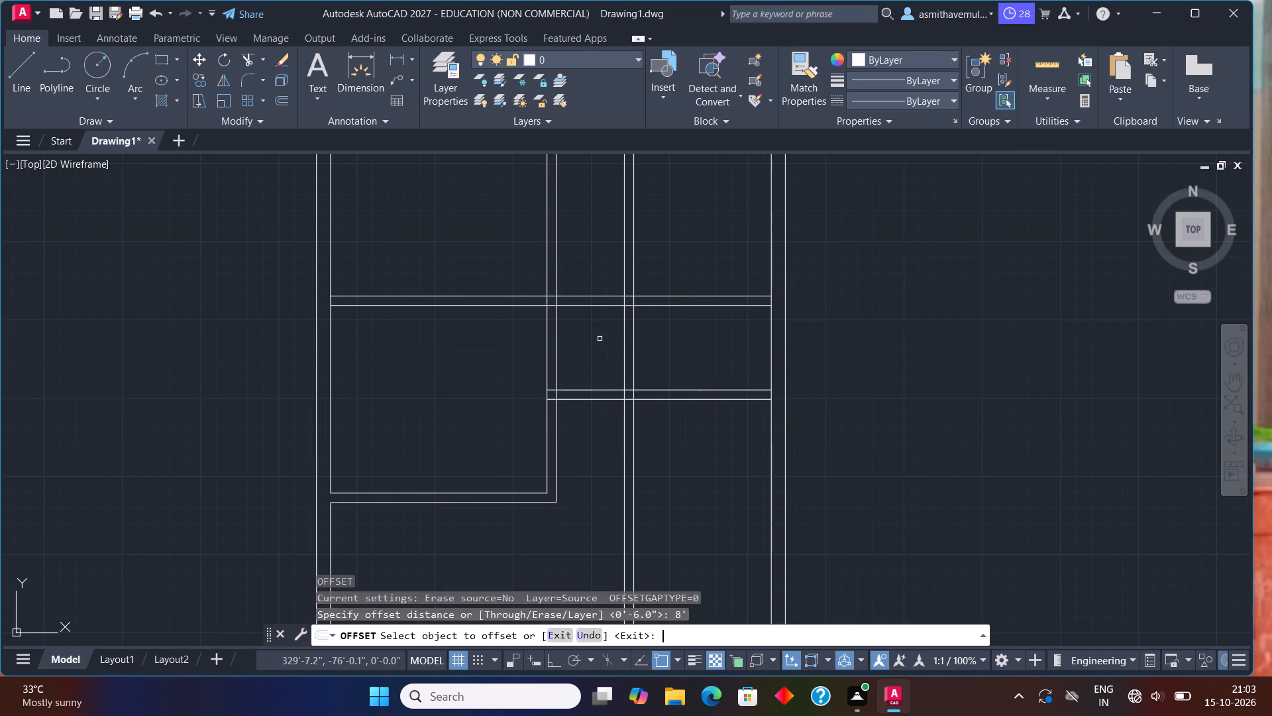
left_click(665, 398)
left_click(663, 468)
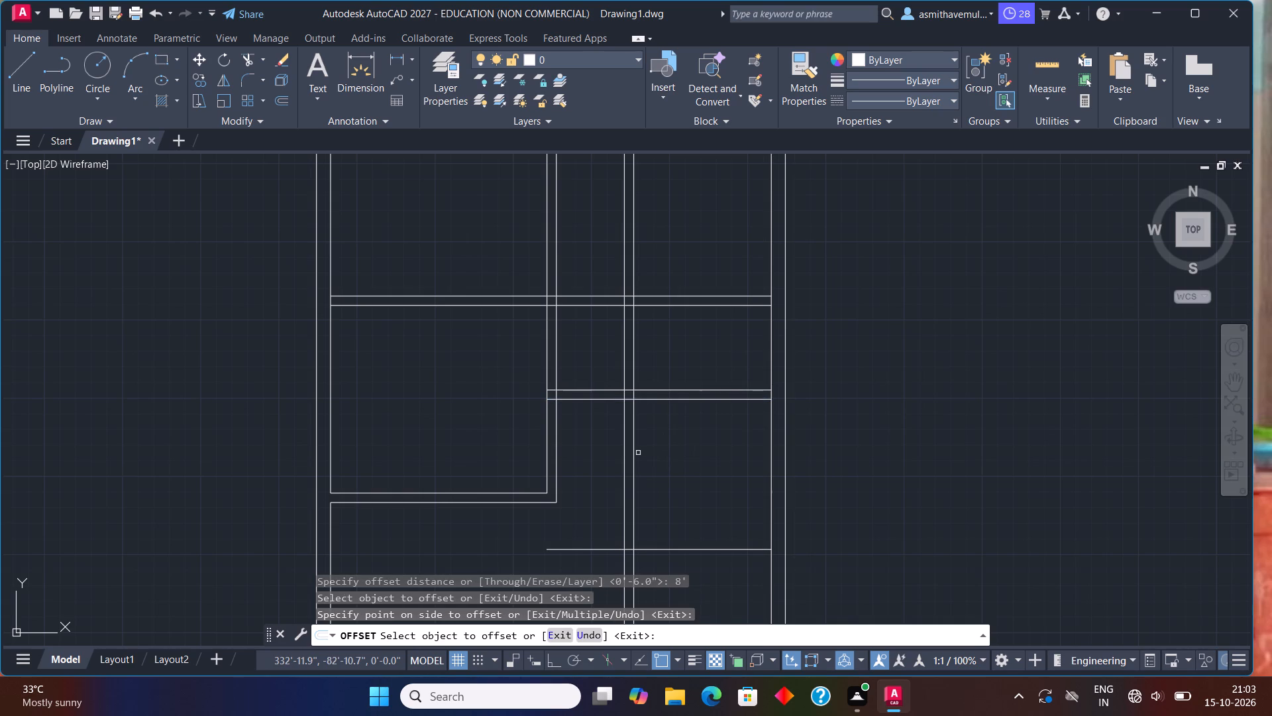
key("Escape")
Offset the new lowest horizontal line 6" downward to form the partition's thickness.
key("o")
key("Return")
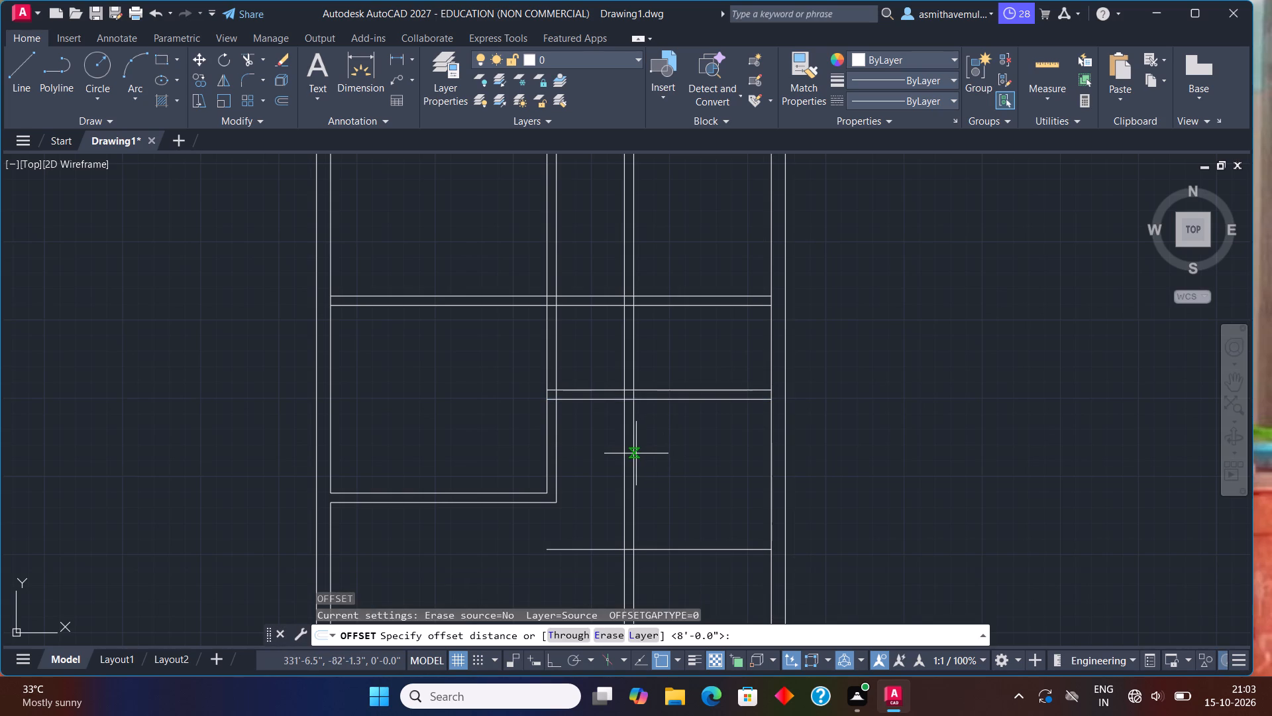
key("6")
key("shift+quotedbl")
key("Return")
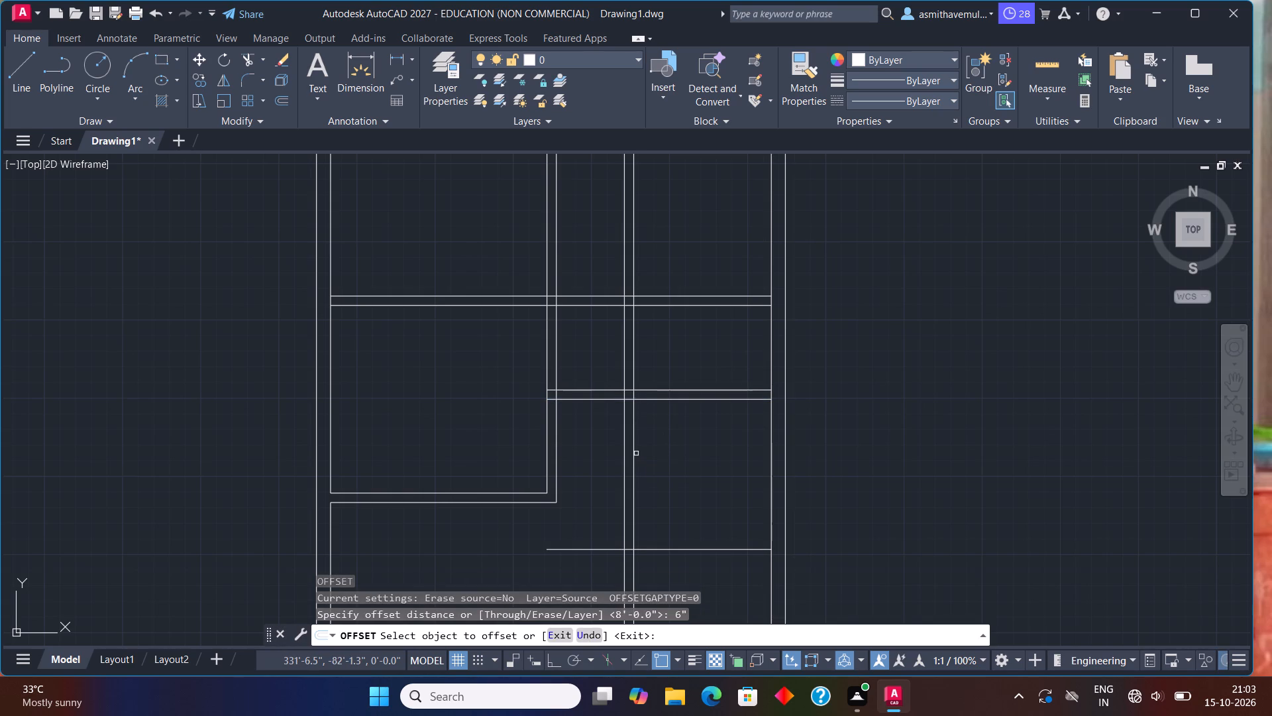
middle_click_drag(678, 473, 714, 385)
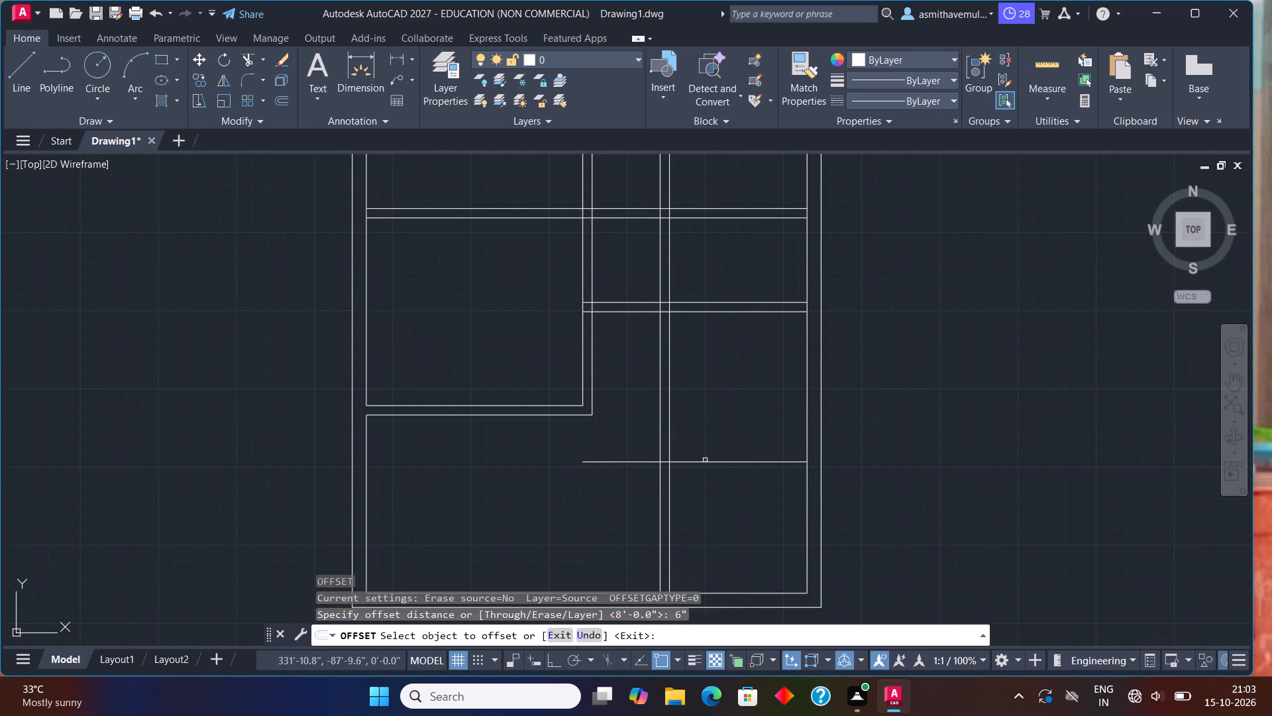
left_click_drag(705, 461, 710, 467)
left_click(714, 516)
key("Escape")
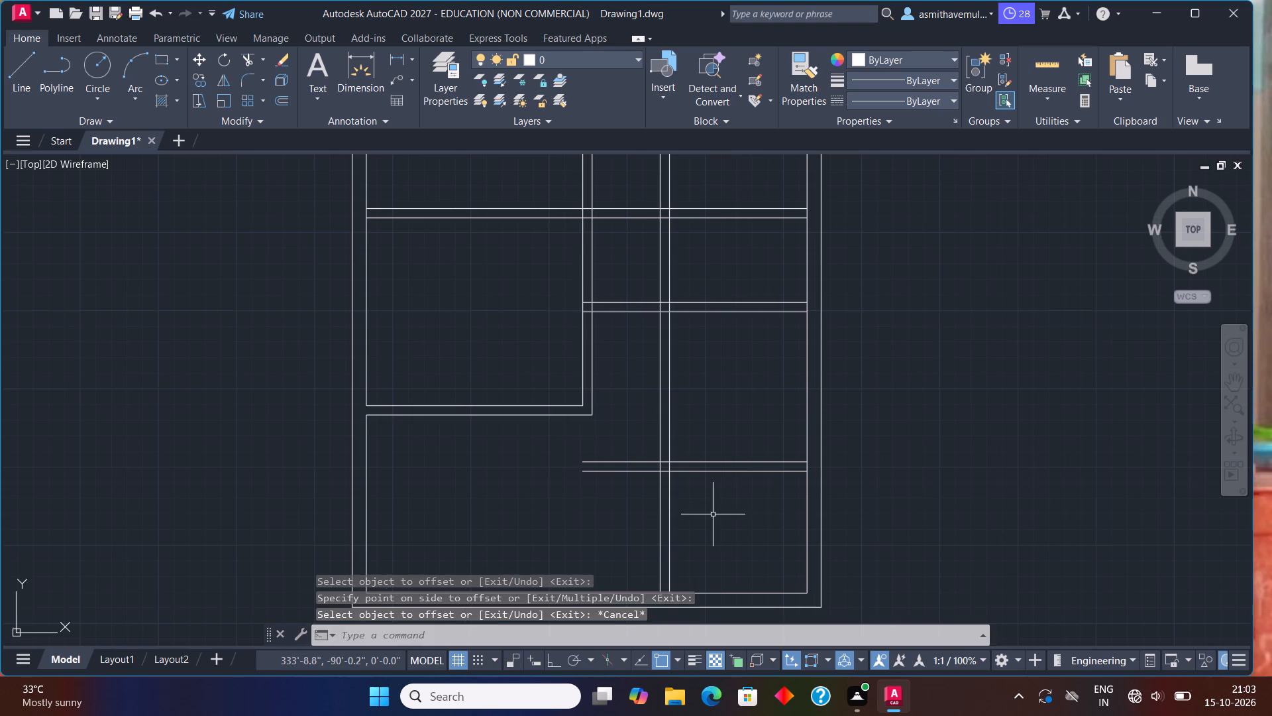
Offset the right outer wall's inner line 10' into the plan.
key("o")
key("Return")
type("10'")
key("Return")
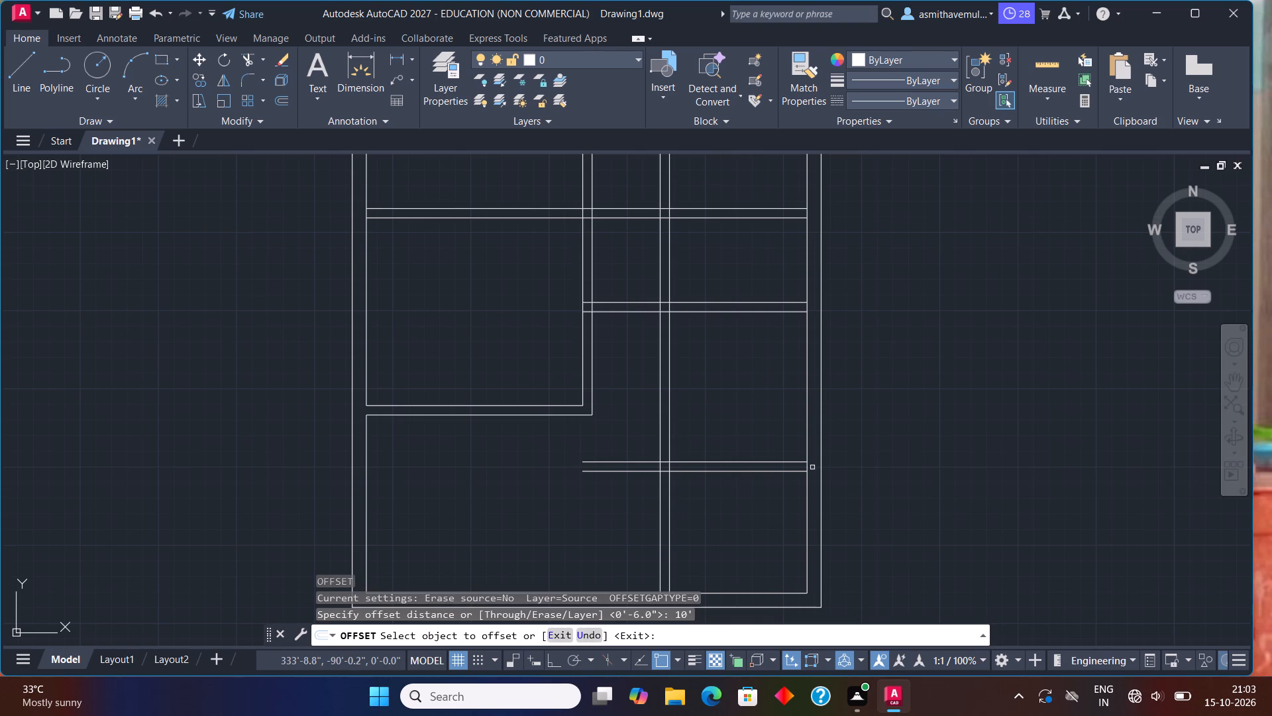
left_click(808, 425)
left_click(715, 439)
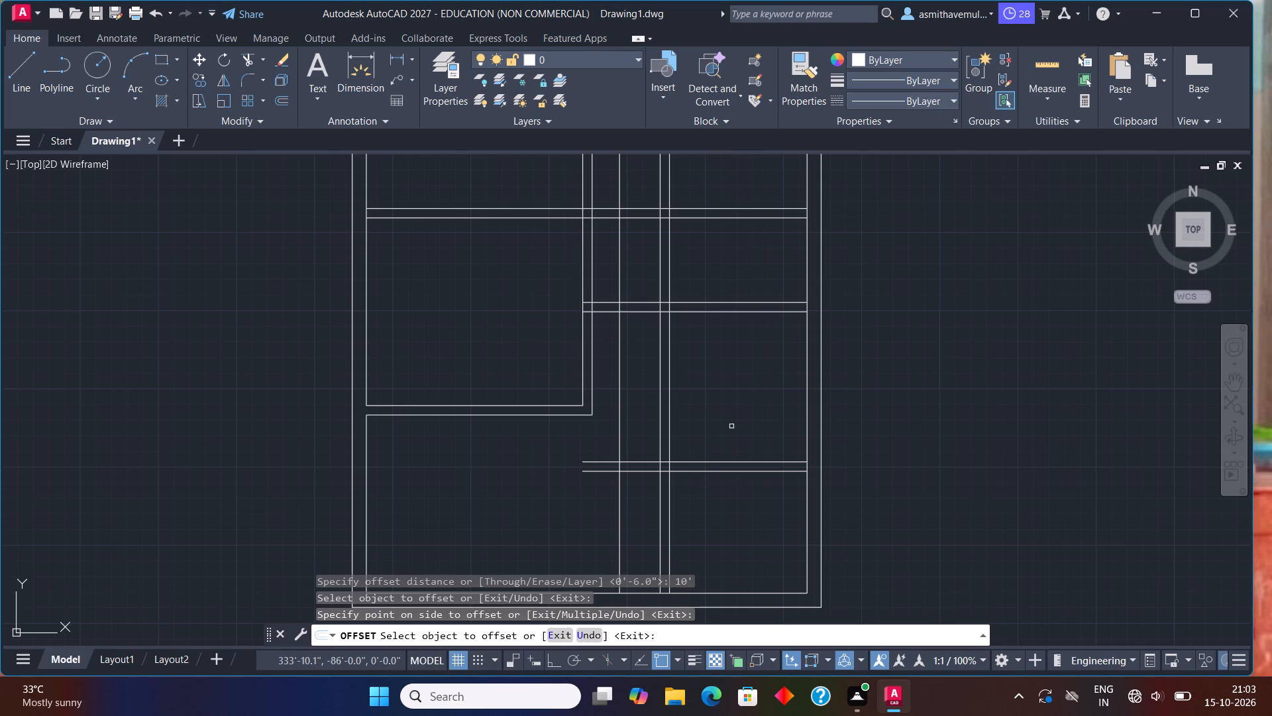
key("Escape")
Offset the new vertical line 10' from the right outer wall 6" to the left to form the partition's thickness.
key("o")
key("Return")
key("6")
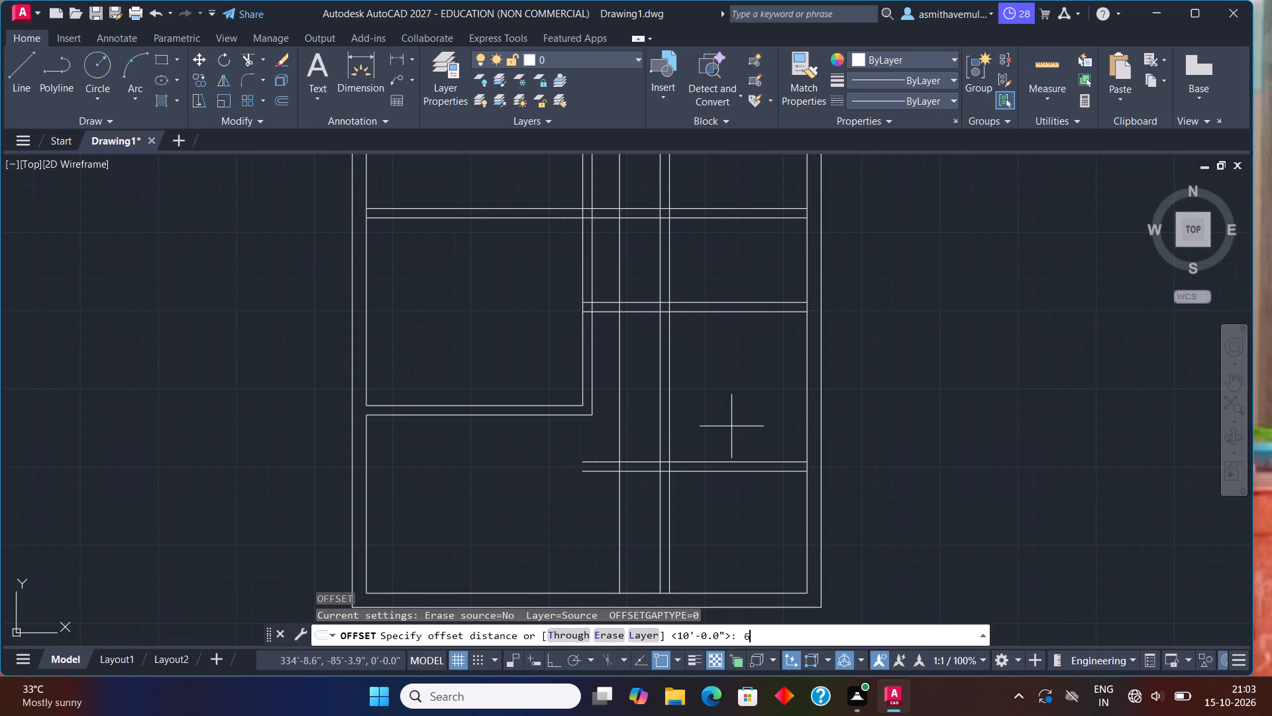
key("shift+quotedbl")
key("Return")
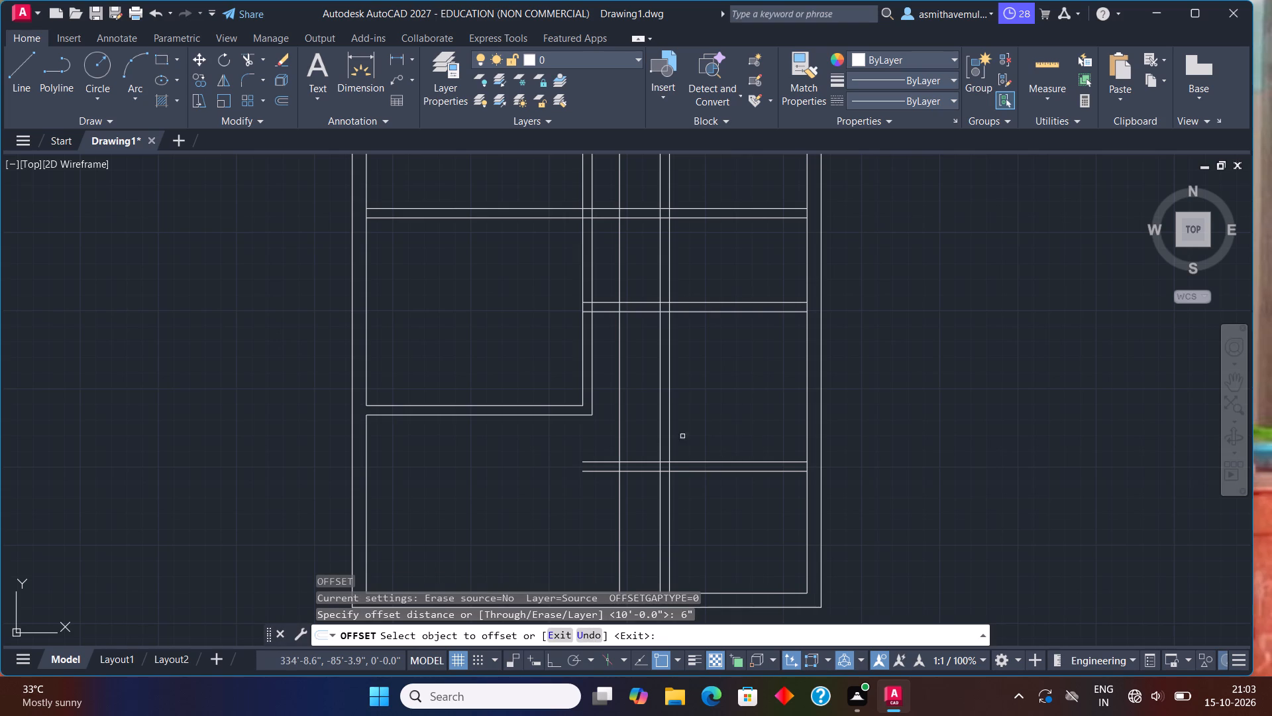
left_click(618, 430)
left_click(596, 428)
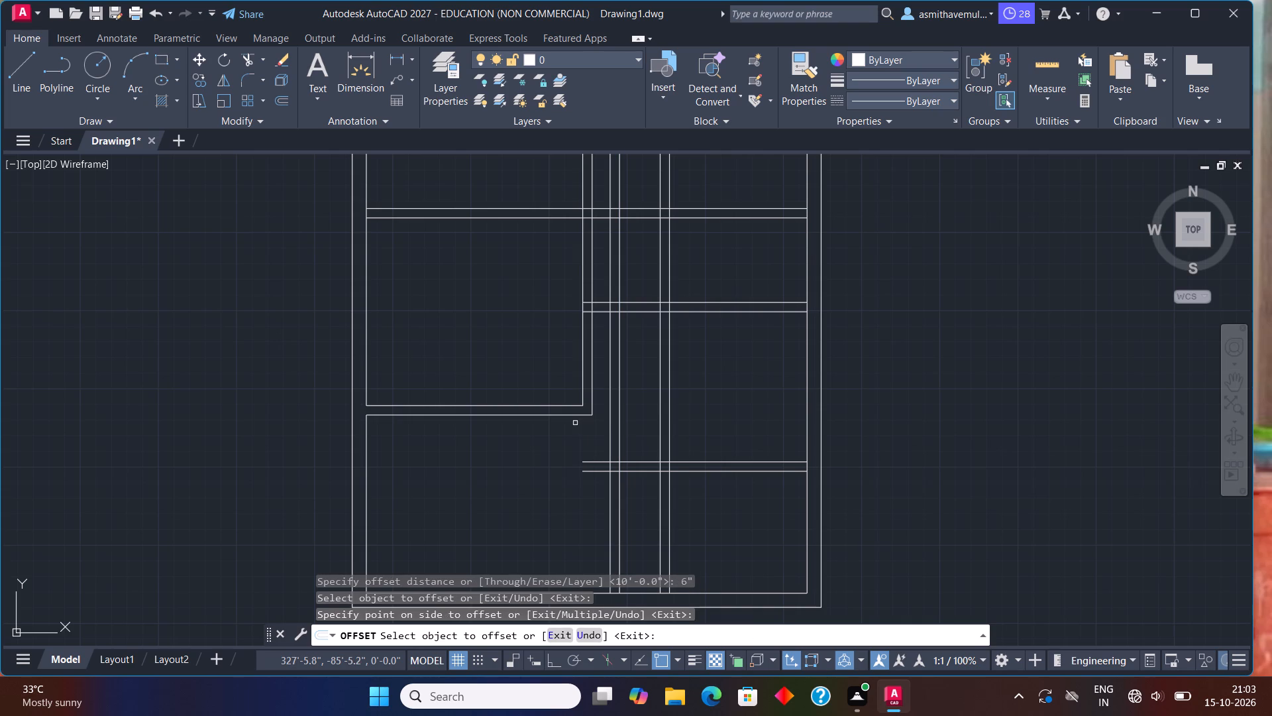
key("Escape")
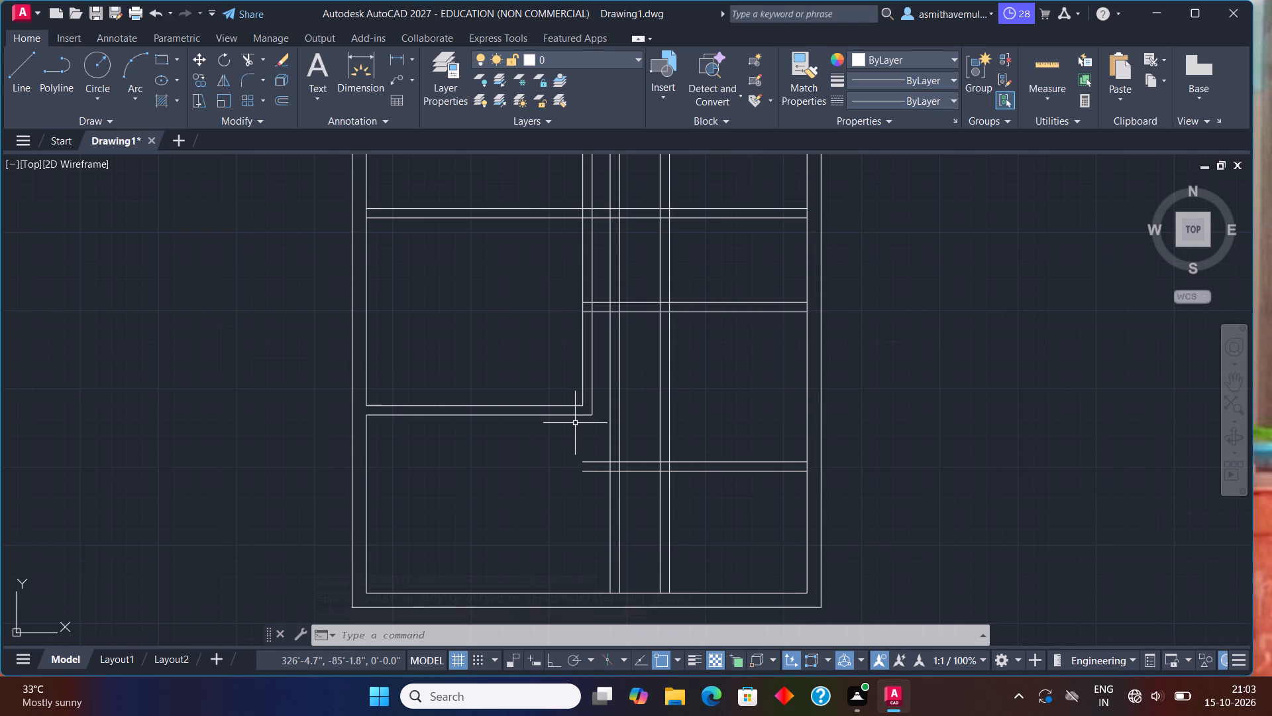
Extend both lines of the lower-left horizontal partition to the new vertical partition.
type("EXTEND")
key("Return")
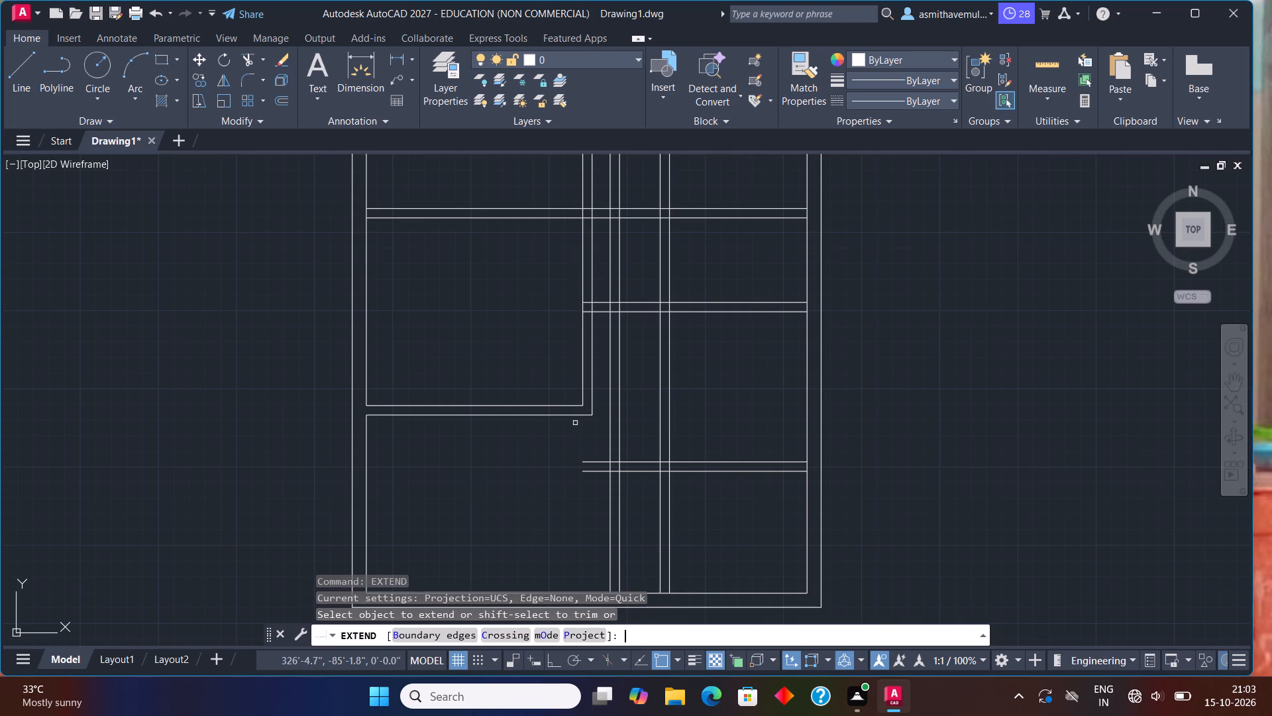
left_click(580, 414)
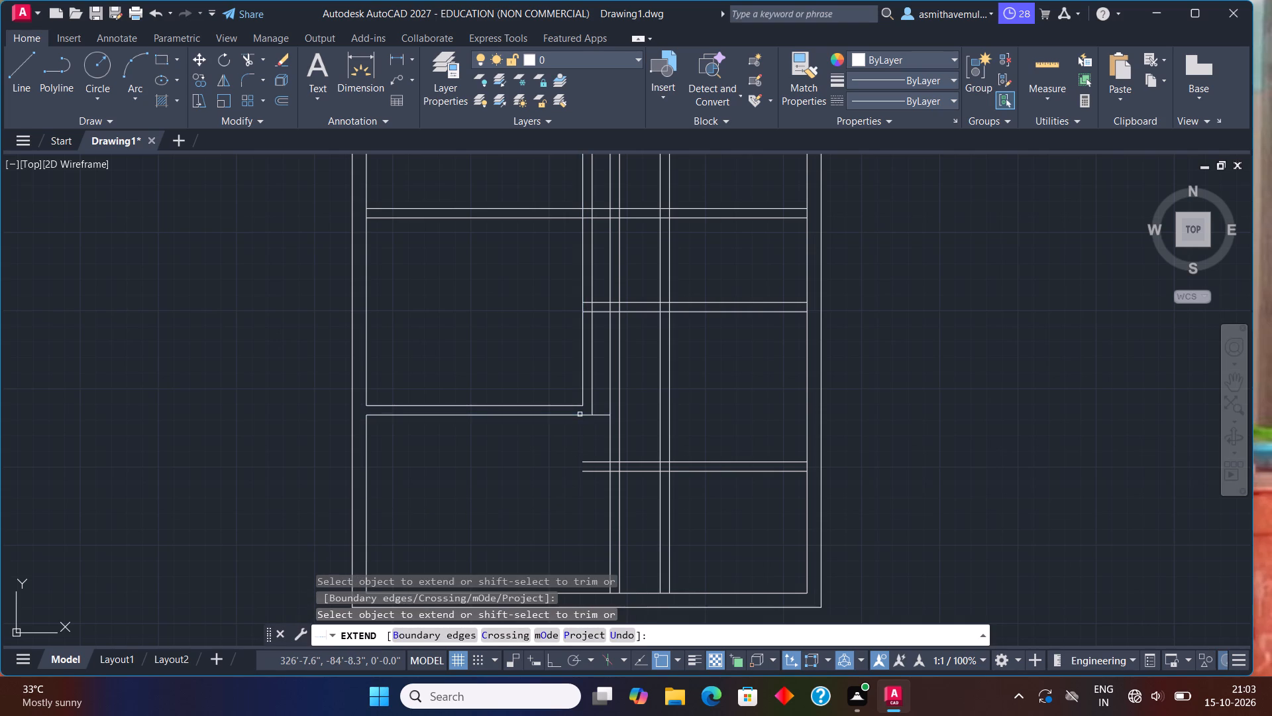
left_click(574, 405)
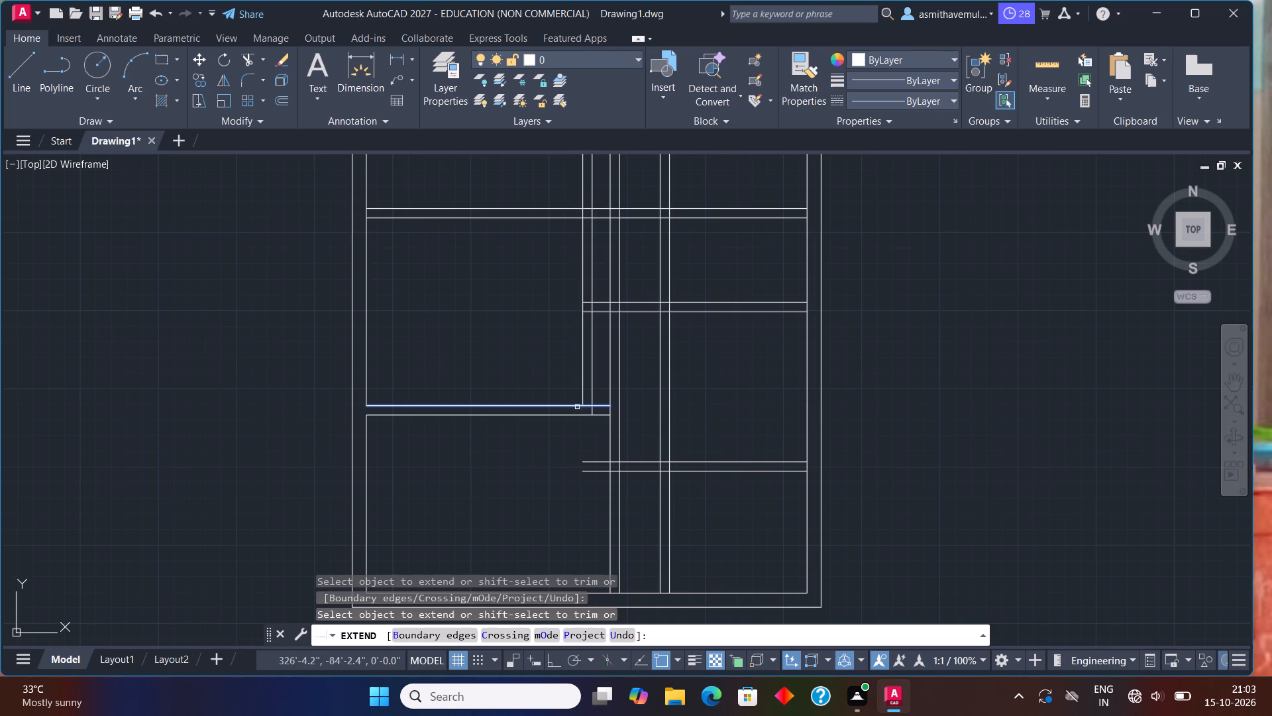
left_click(577, 407)
key("Escape")
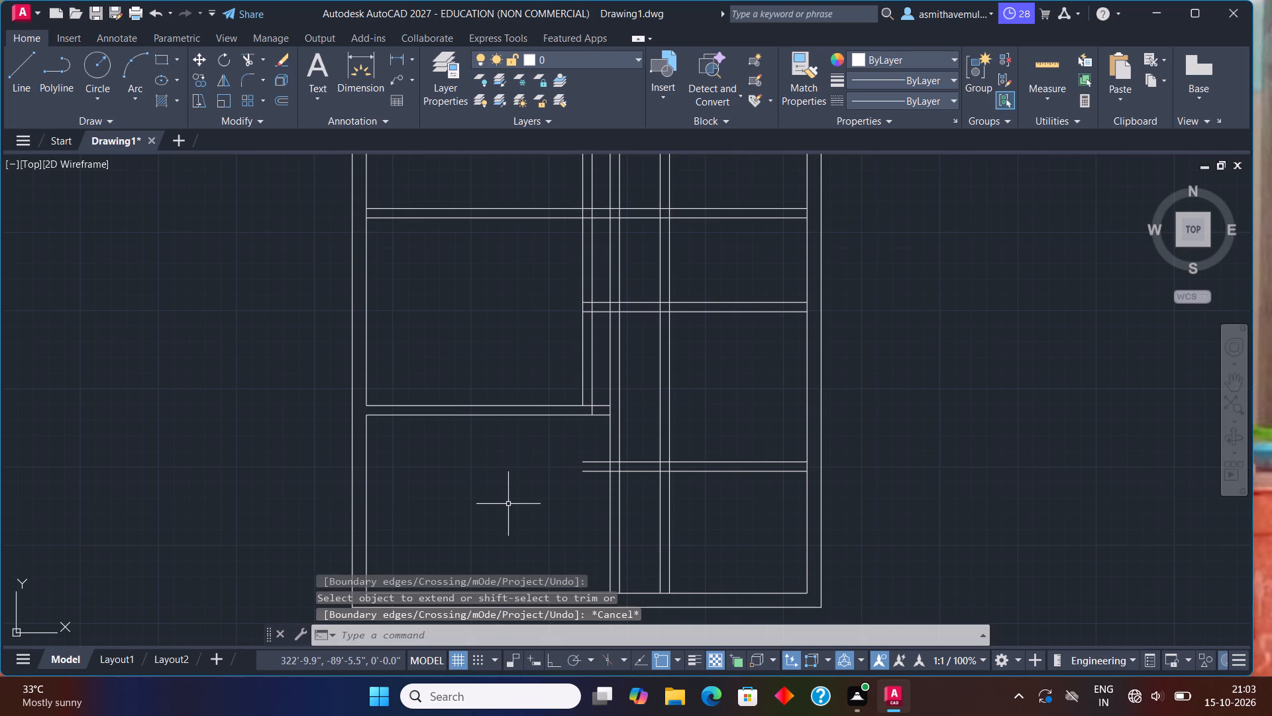
Trim the vertical partition lines below the lowest horizontal partition and that partition's stubs left of the new vertical partition.
type("TRIM")
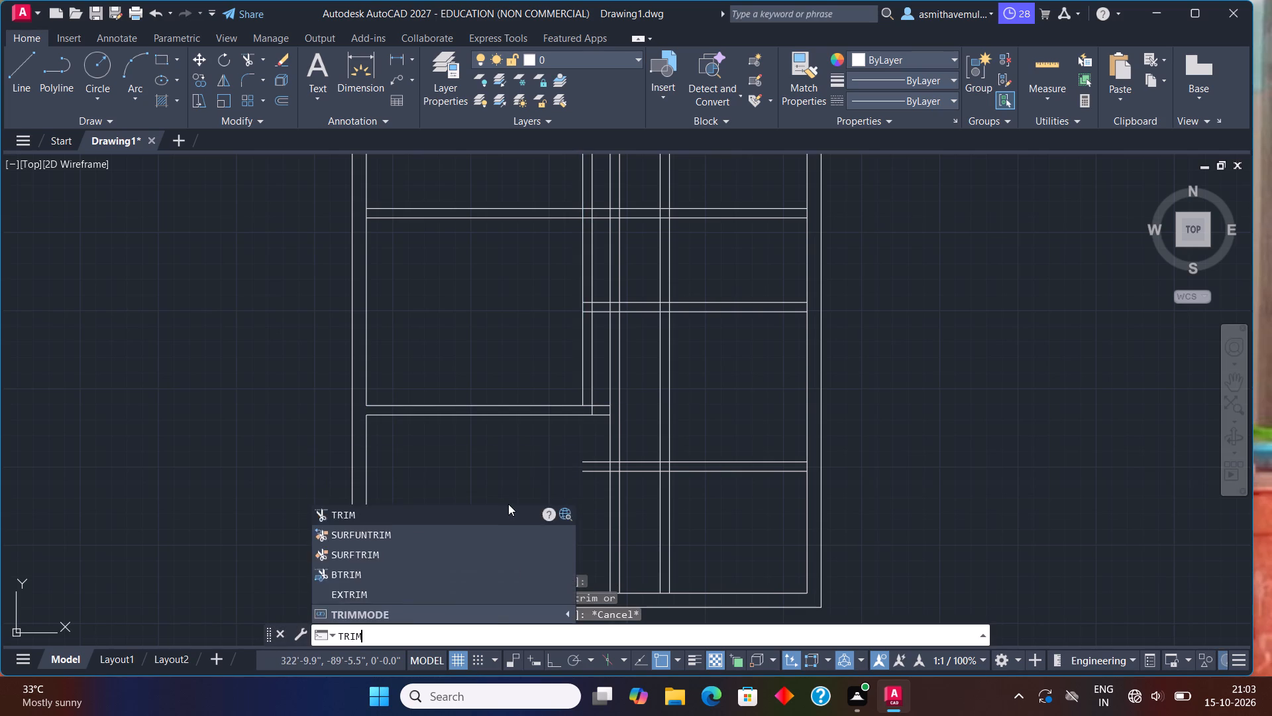
key("Return")
left_click_drag(538, 505, 613, 546)
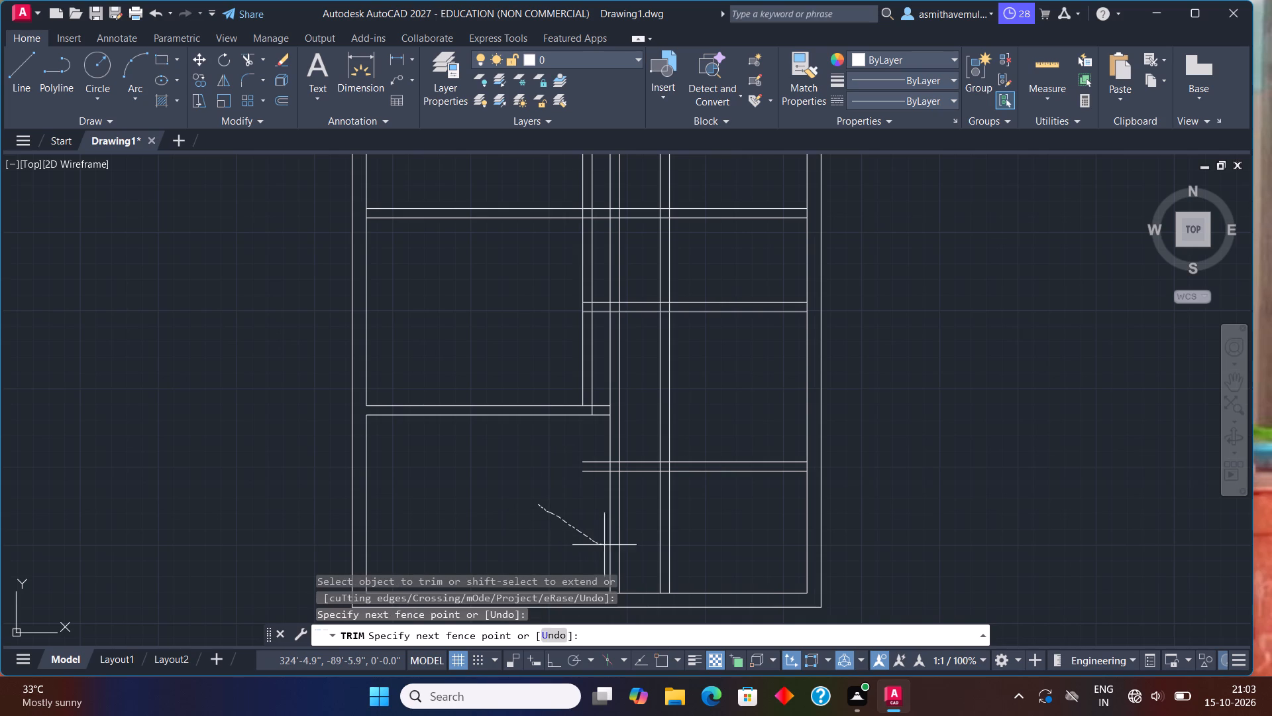
left_click_drag(613, 546, 692, 520)
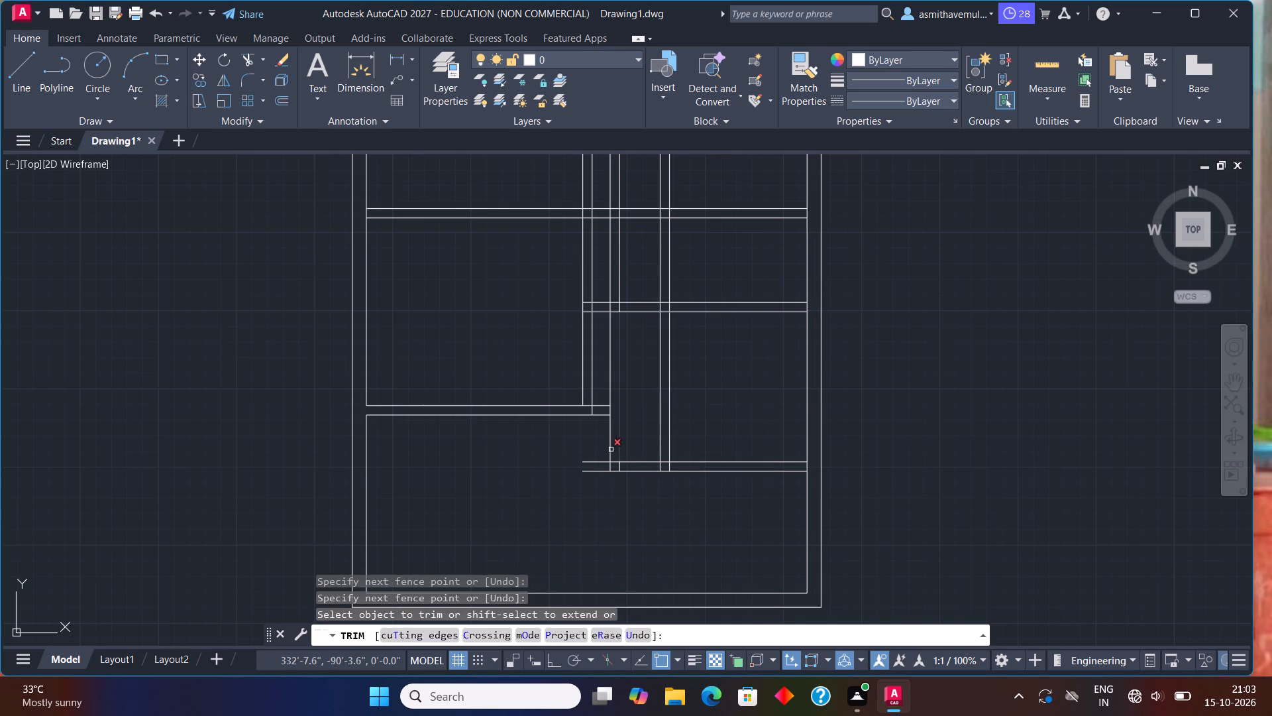
left_click_drag(601, 447, 593, 527)
Trim away the rightmost vertical partition between the middle and lowest horizontal partitions, including its stubs inside the lowest partition.
scroll(655, 456, "up", 1)
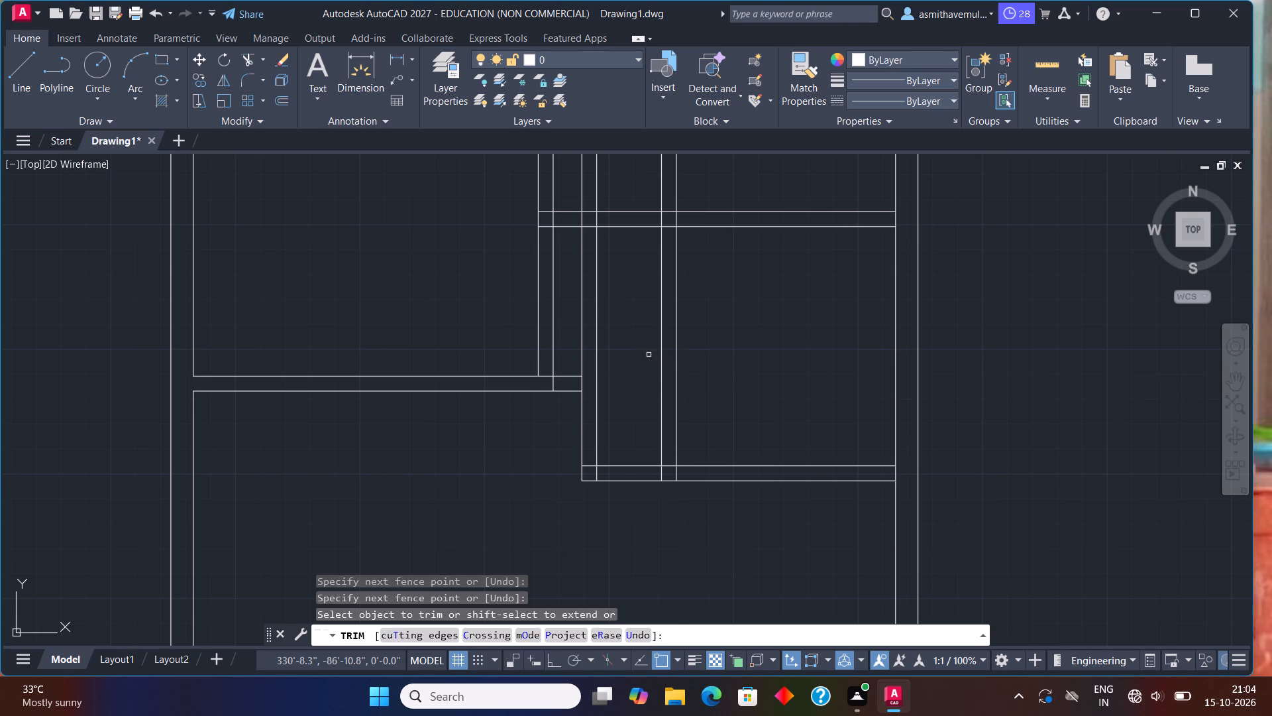
left_click_drag(646, 354, 677, 344)
scroll(671, 439, "up", 1)
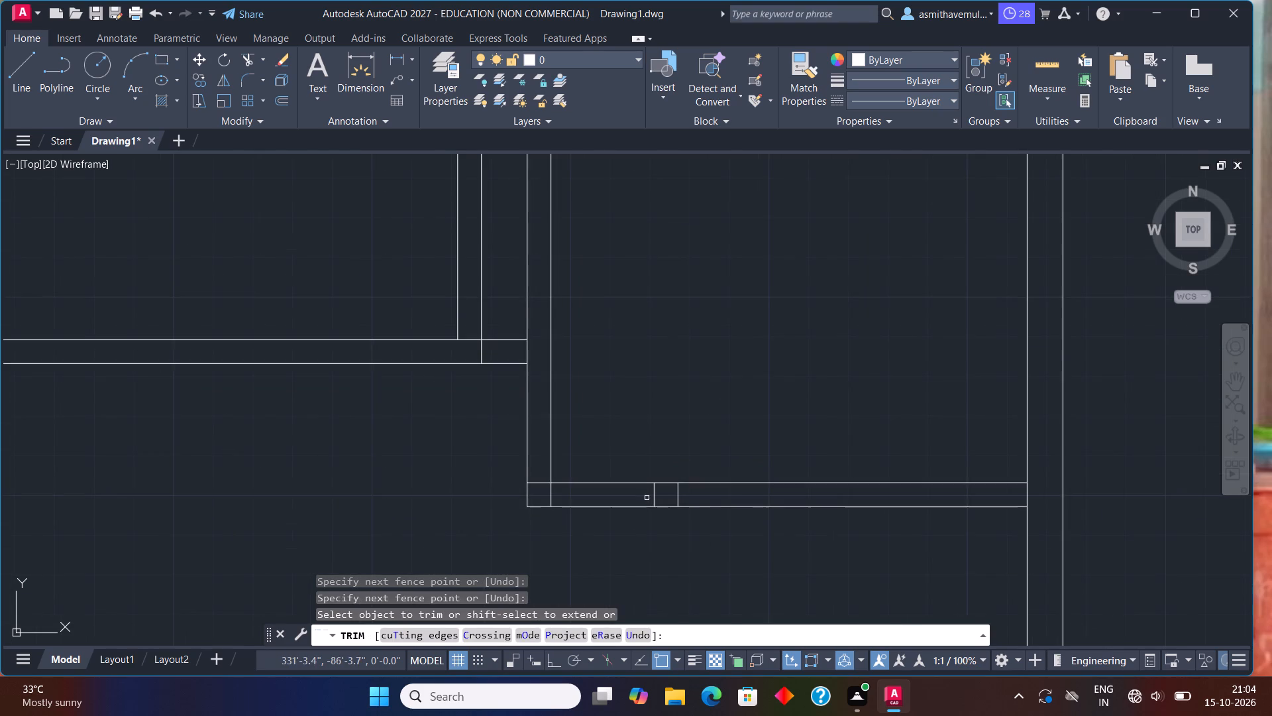
scroll(646, 498, "up", 1)
left_click_drag(645, 498, 718, 500)
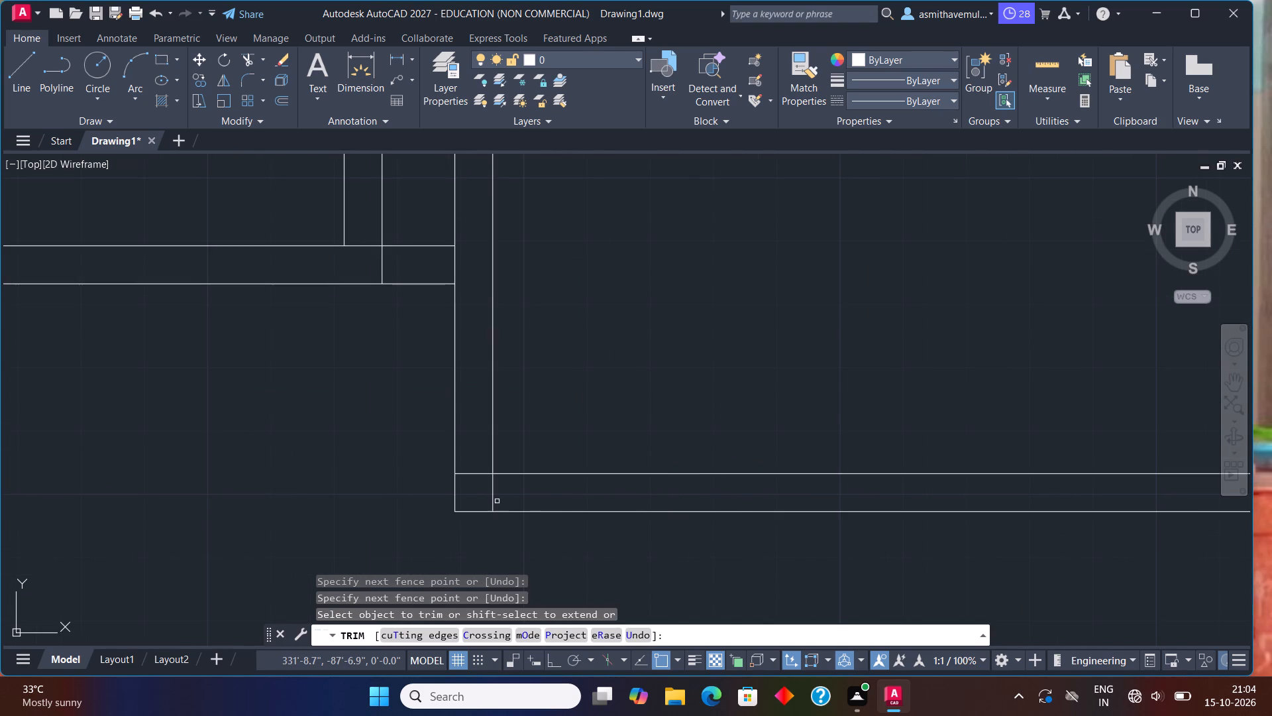
Trim the overlapping lines at the lowest partition's left corner and the right outer wall's inner line at its other end.
left_click_drag(463, 461, 485, 496)
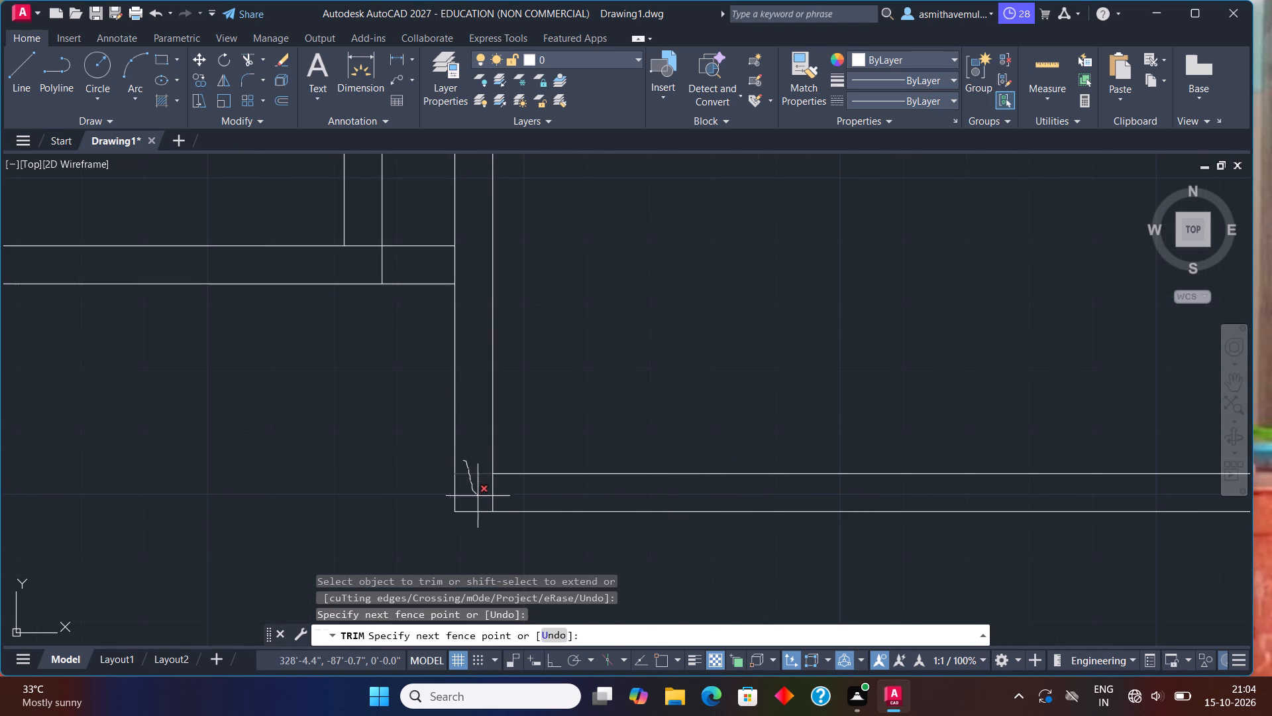
left_click_drag(485, 496, 535, 497)
scroll(562, 496, "down", 2)
scroll(829, 499, "up", 1)
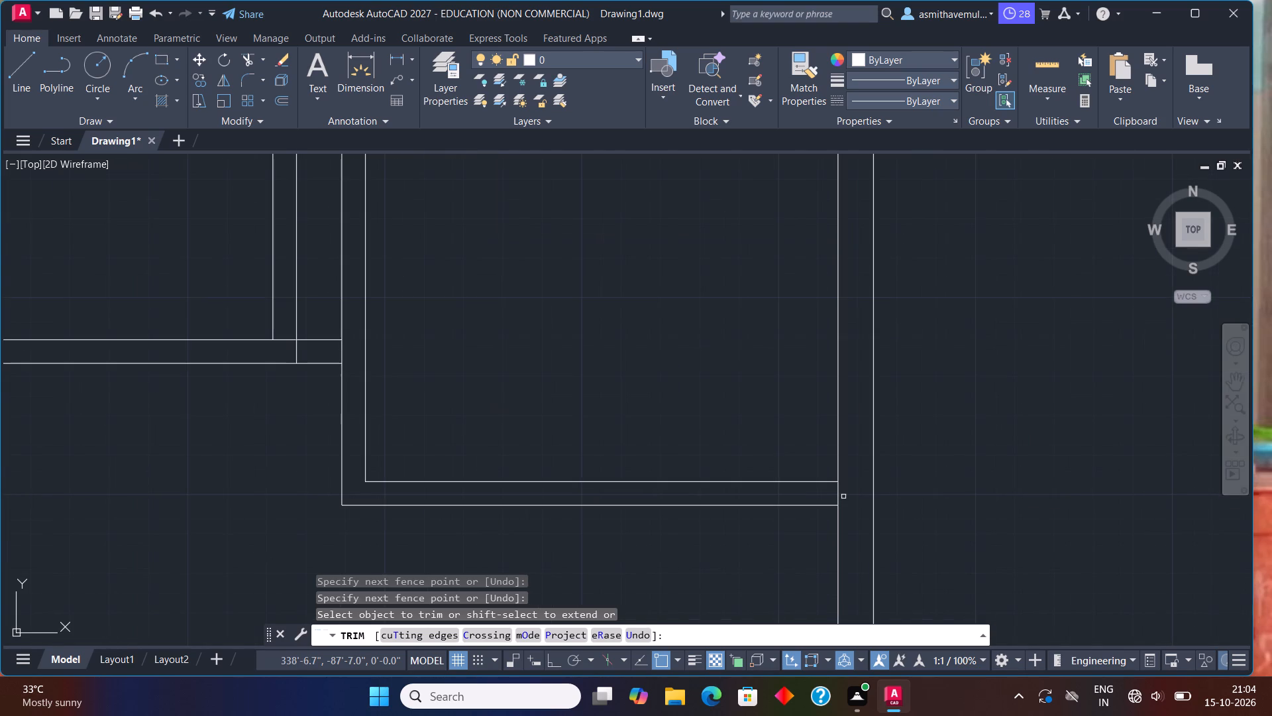
left_click(837, 495)
Trim the leftmost vertical partition's lines below the middle horizontal partition, including the stub inside the lower-left horizontal partition.
scroll(504, 495, "down", 1)
middle_click_drag(500, 495, 937, 497)
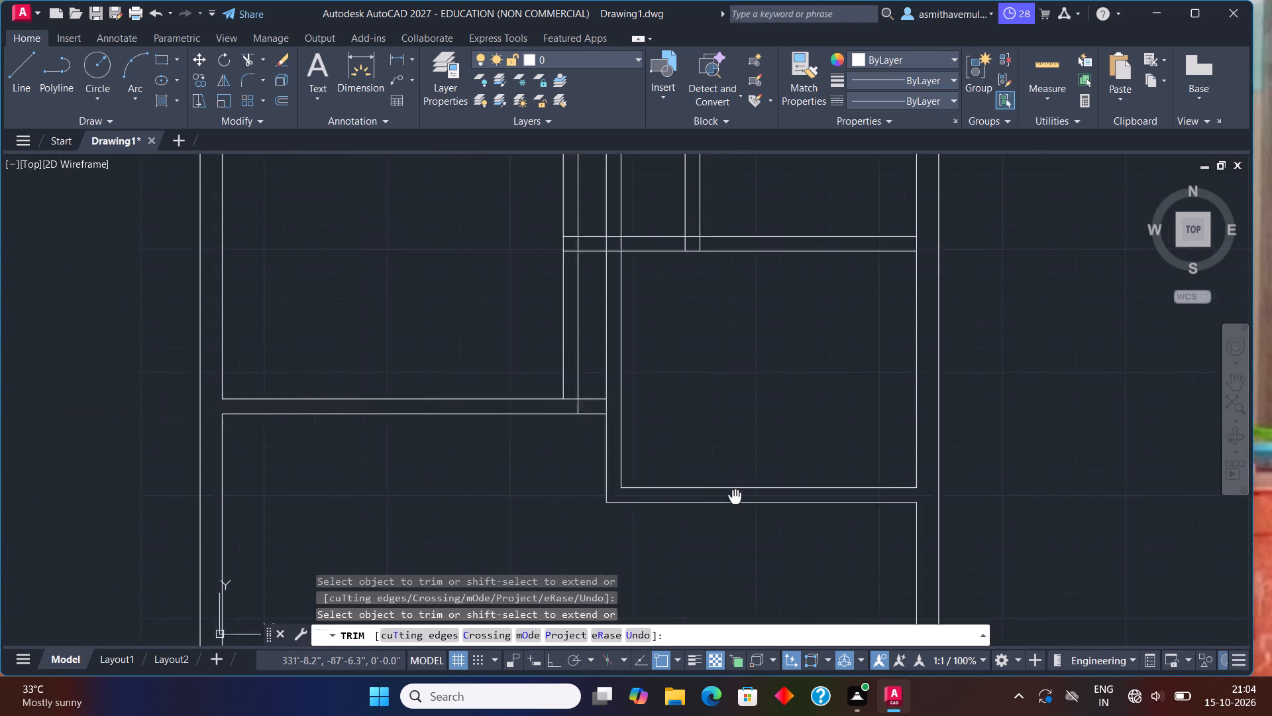
middle_click_drag(937, 497, 993, 497)
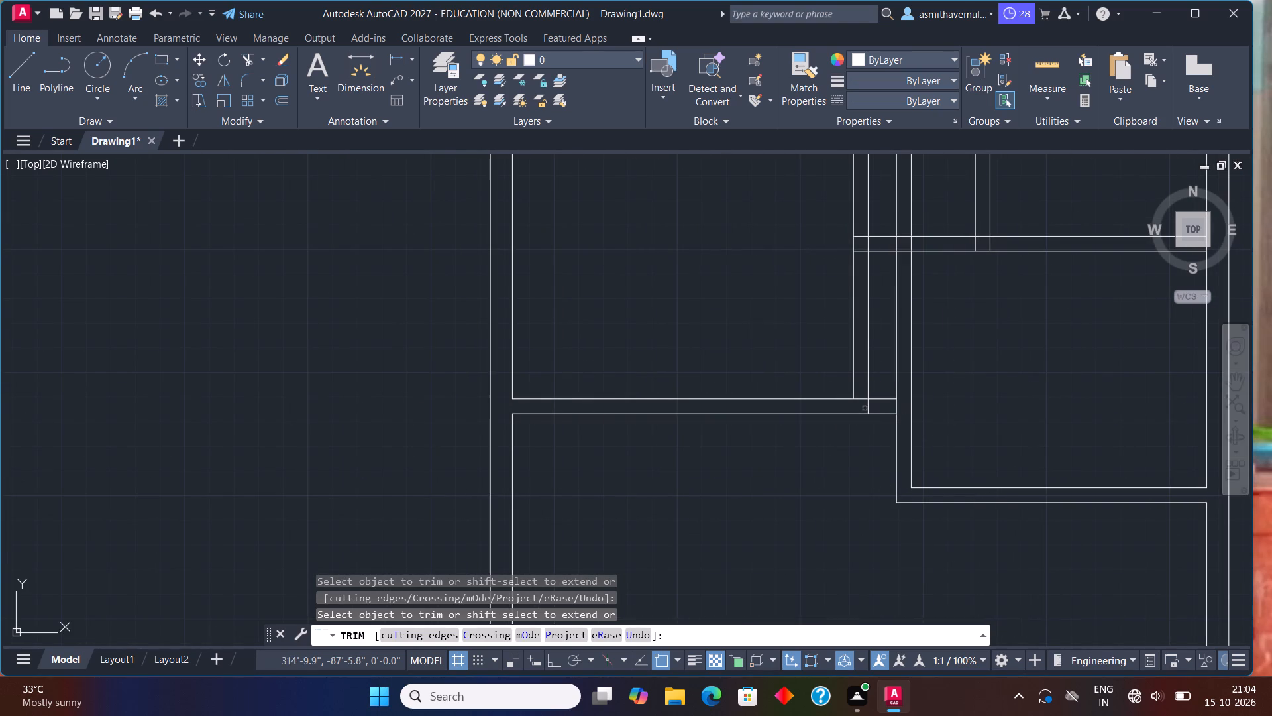
left_click(865, 408)
left_click(876, 410)
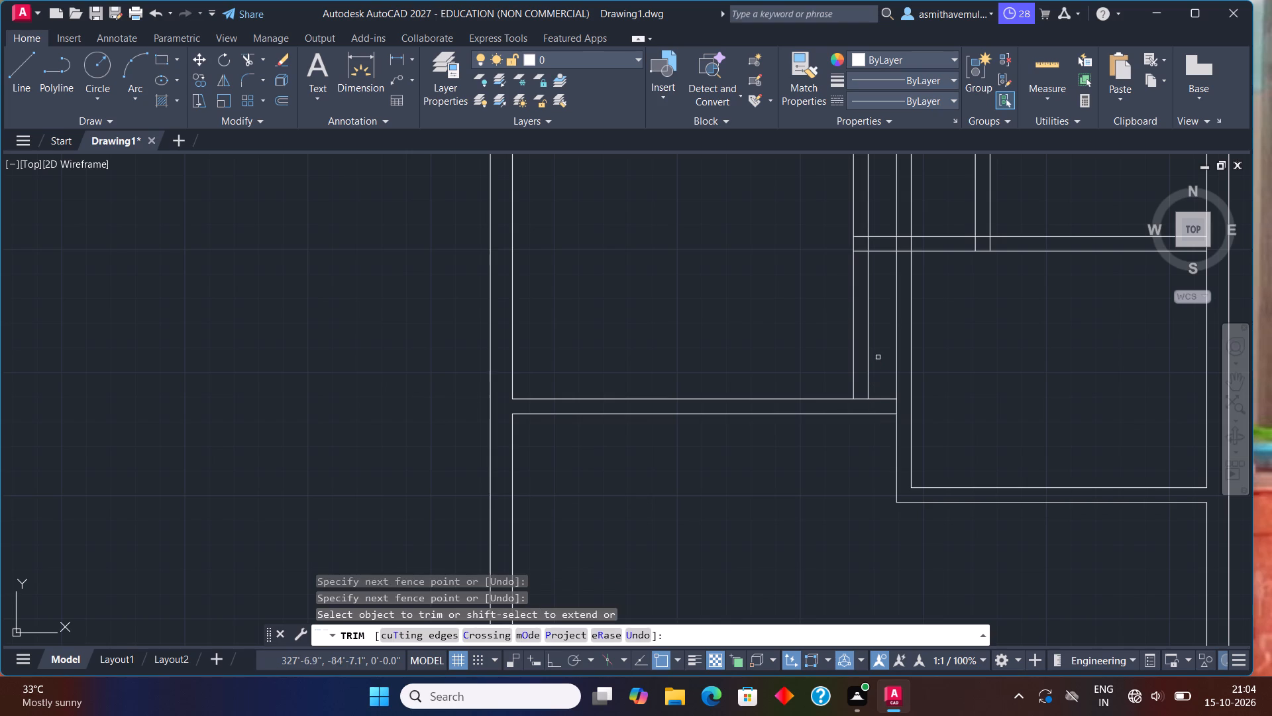
left_click_drag(879, 355, 828, 358)
Trim the leftmost vertical partition below the upper horizontal partition and clear the middle partition's leftover stubs left of the new vertical partition.
scroll(823, 361, "down", 1)
middle_click_drag(830, 355, 785, 550)
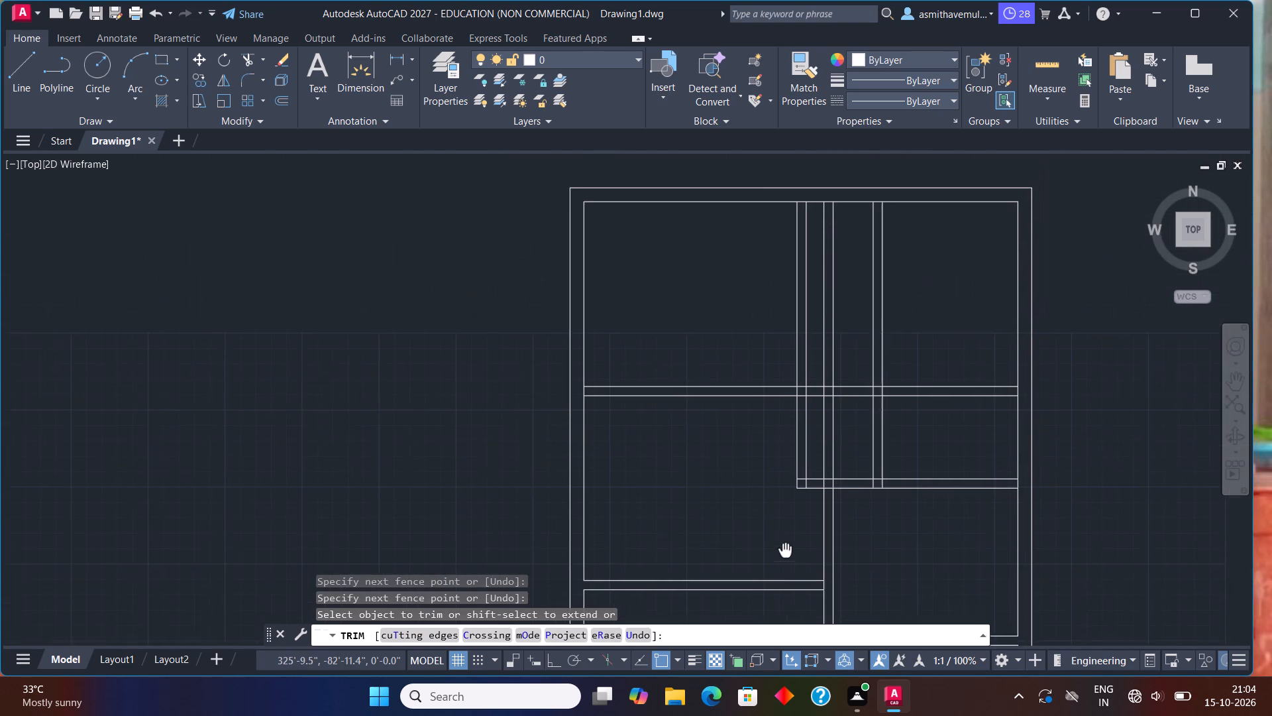
middle_click_drag(785, 550, 783, 552)
scroll(865, 478, "down", 1)
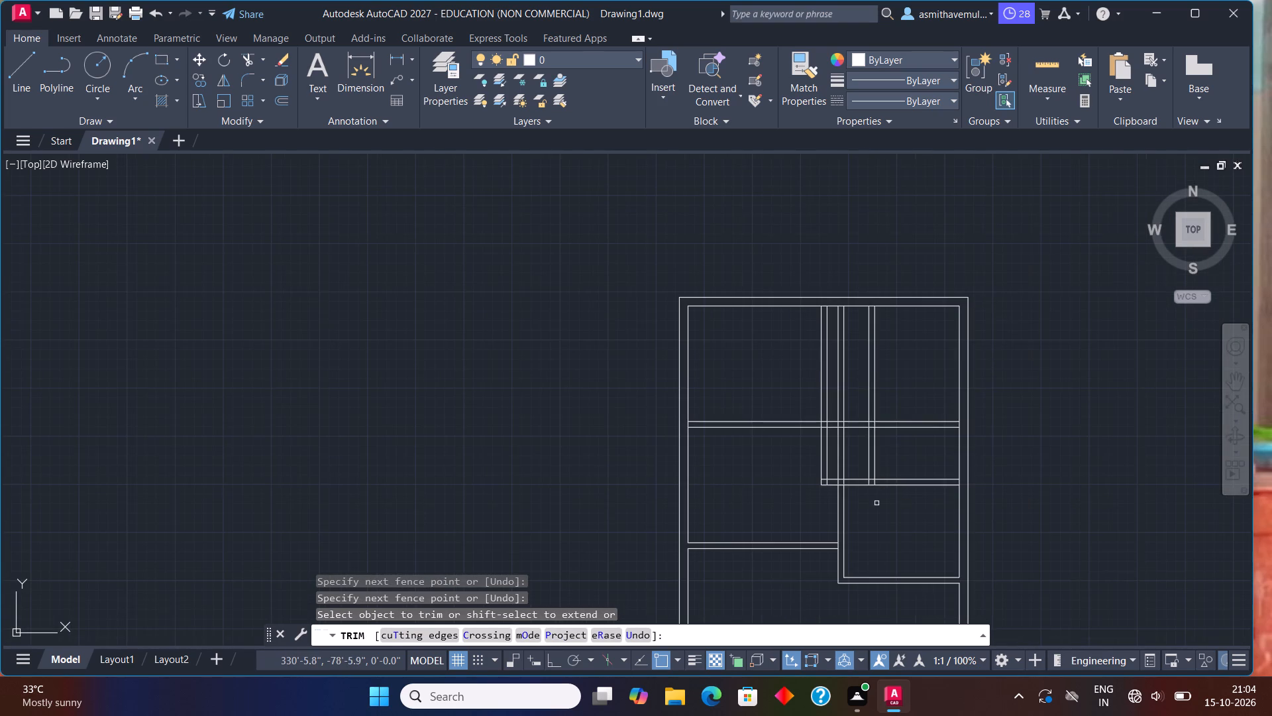
scroll(876, 506, "up", 1)
left_click_drag(802, 432, 749, 451)
left_click_drag(781, 454, 786, 481)
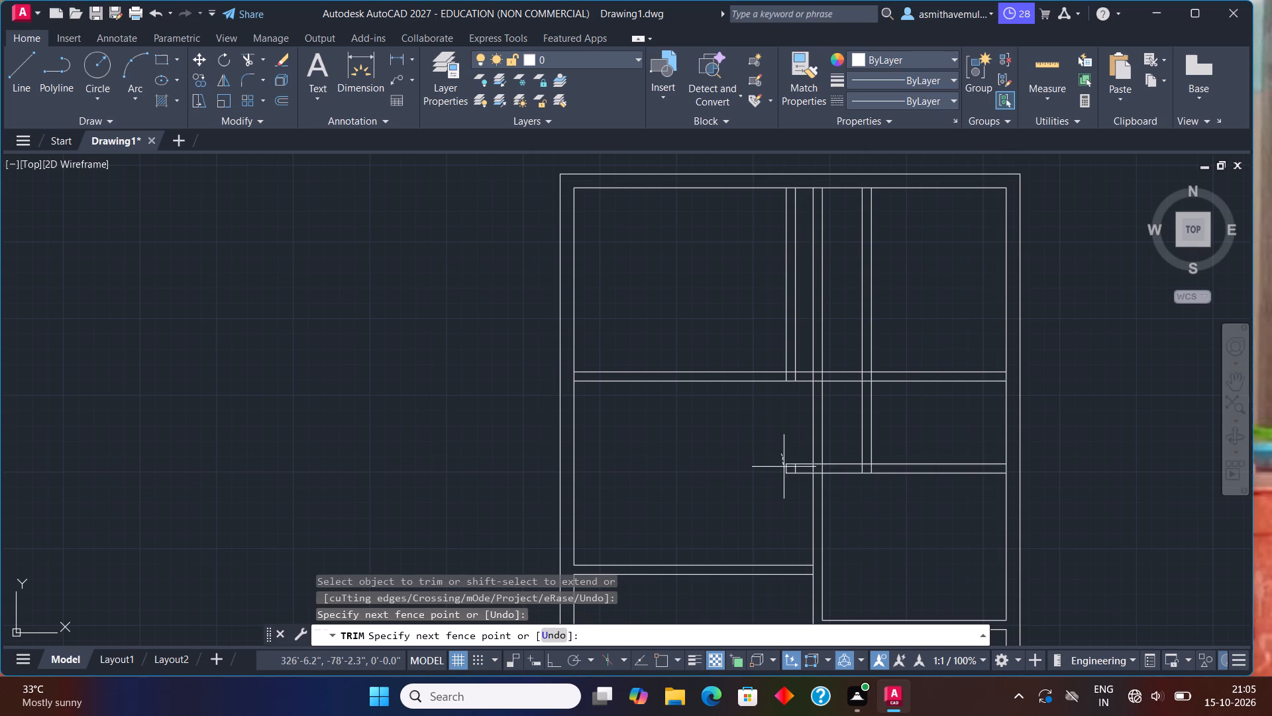
left_click_drag(786, 481, 800, 487)
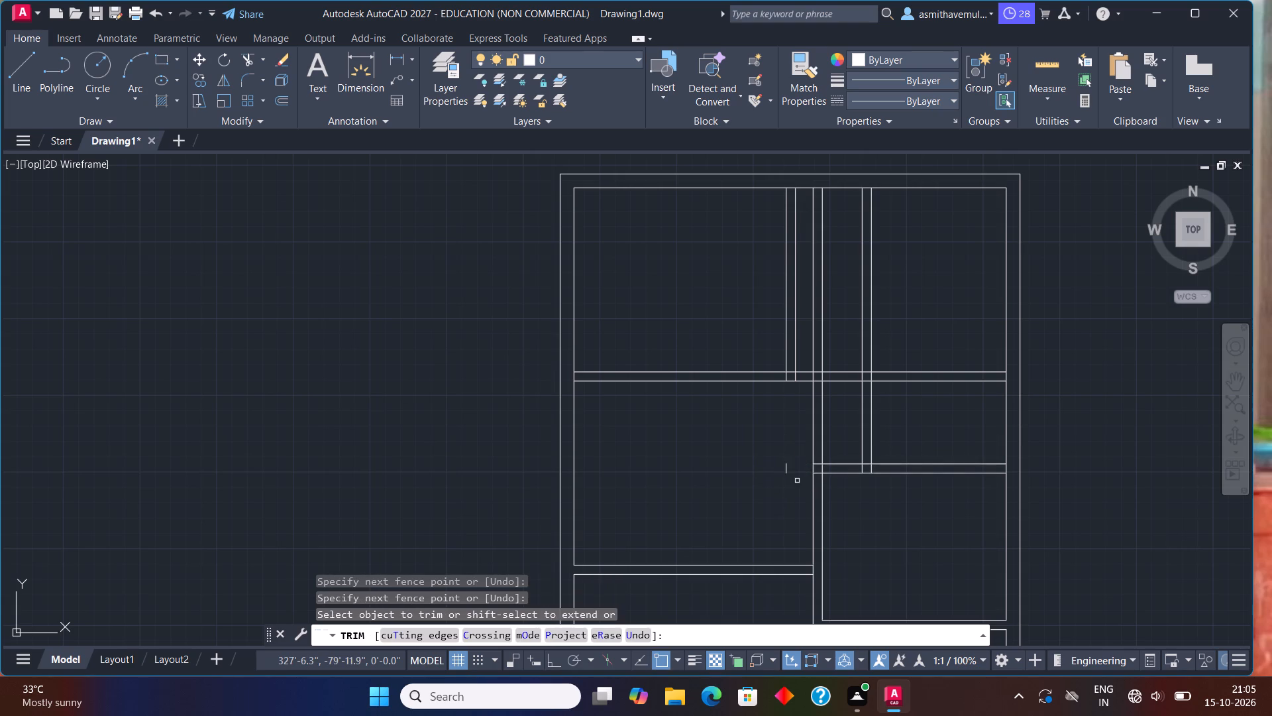
scroll(797, 477, "up", 1)
left_click_drag(792, 465, 725, 465)
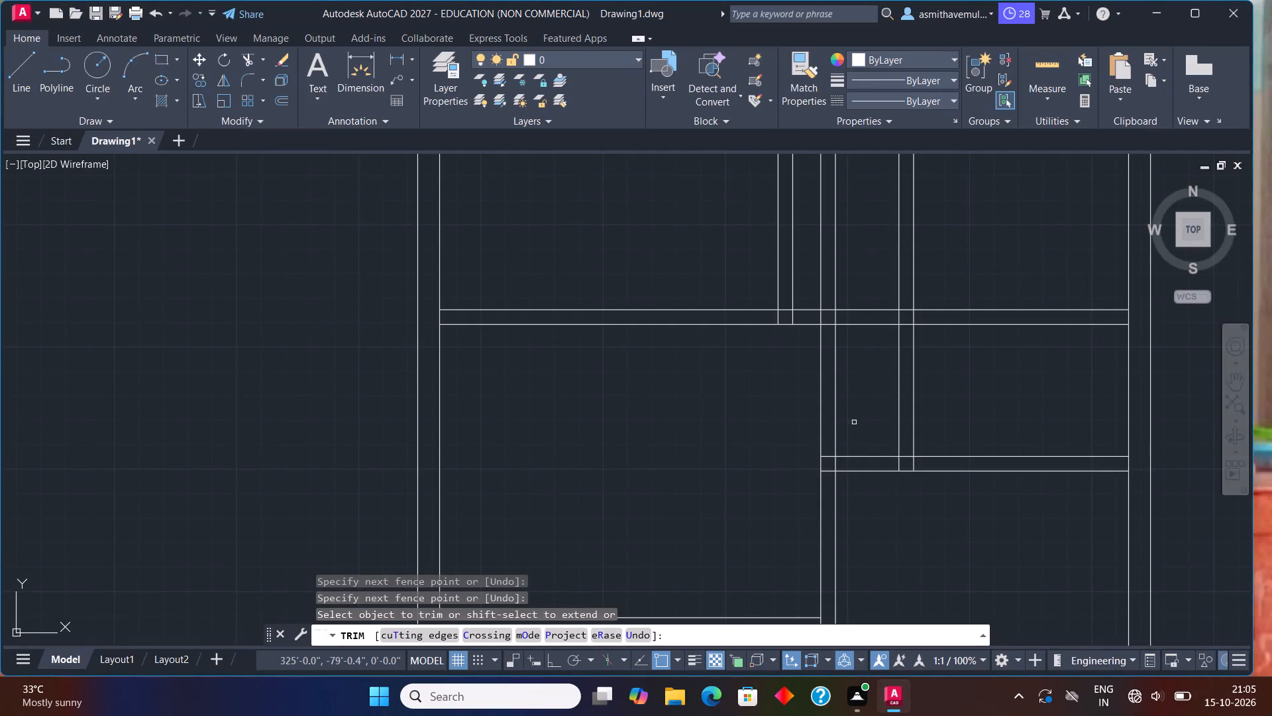
Trim the new vertical partition between the upper and middle horizontal partitions, and clean the middle partition's corner and T-junction.
left_click_drag(855, 398, 788, 410)
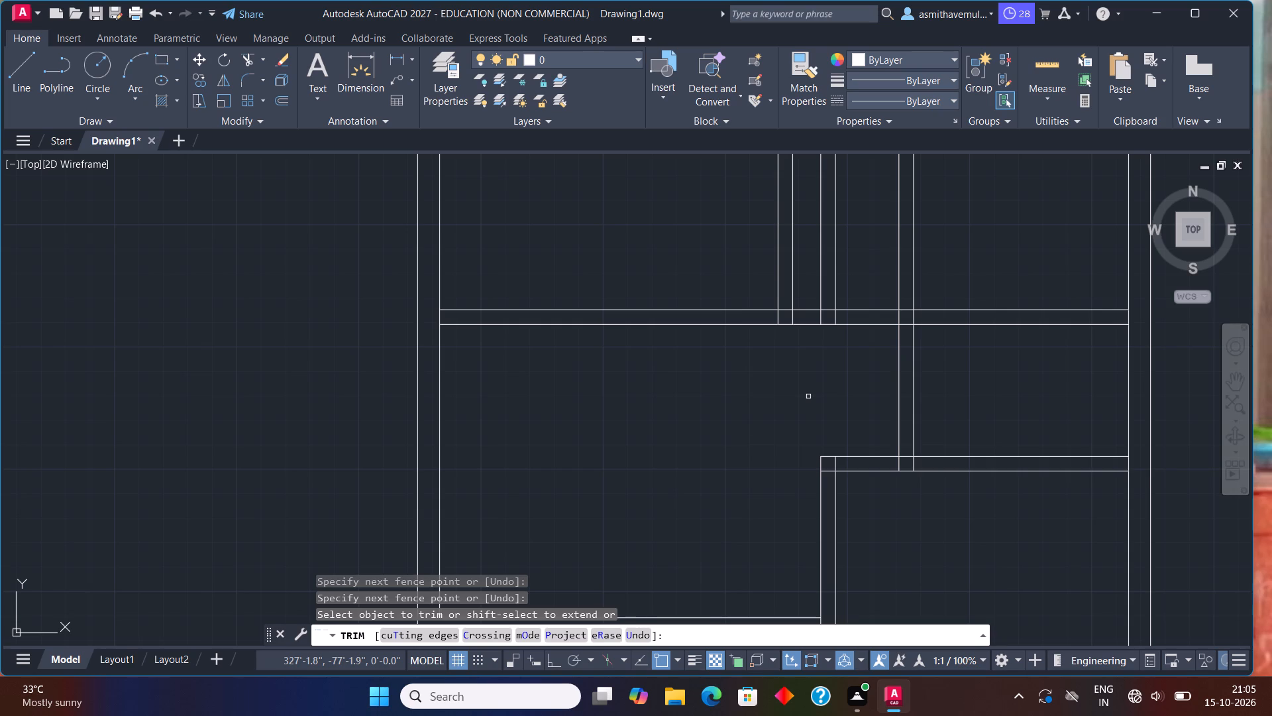
scroll(816, 469, "up", 1)
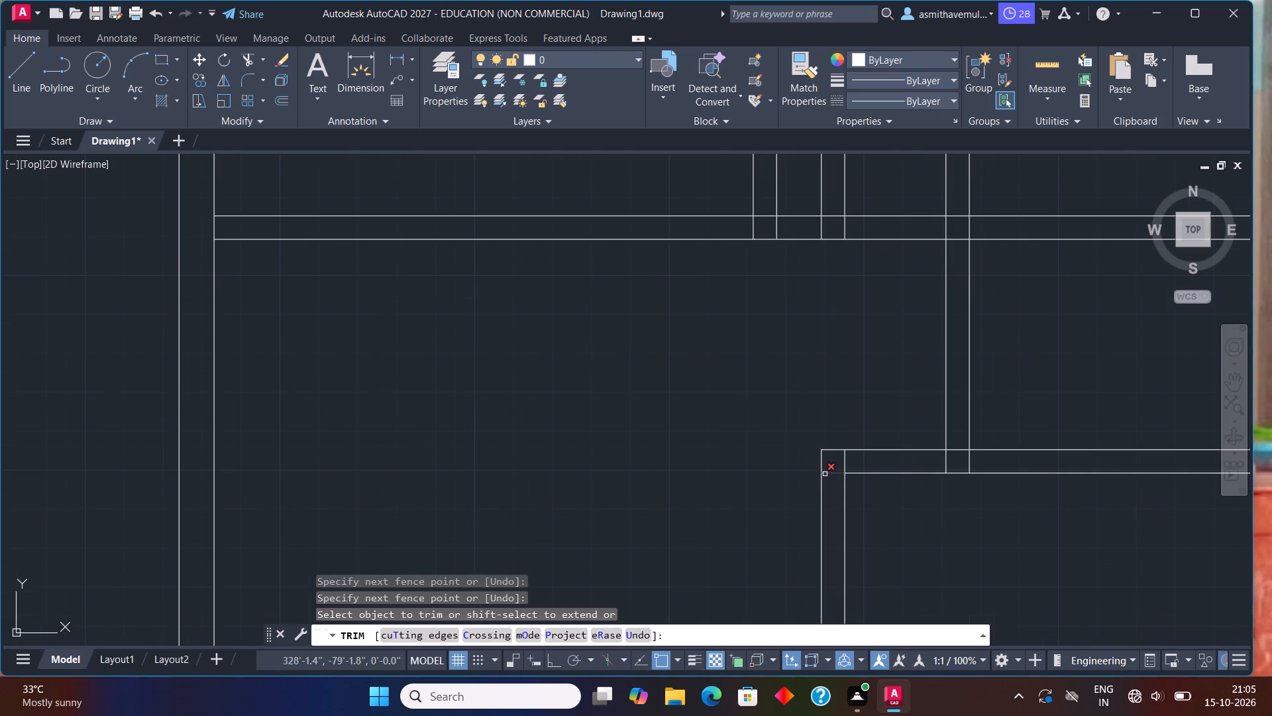
left_click(825, 472)
left_click(843, 458)
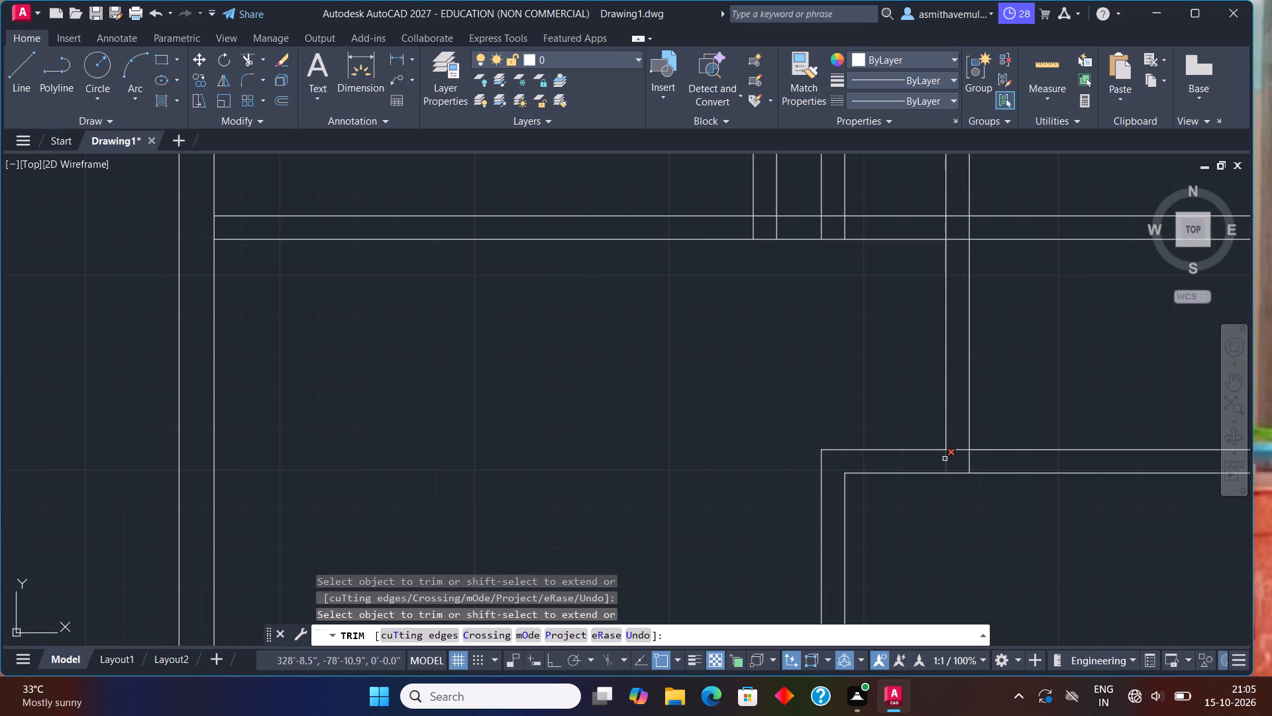
left_click_drag(937, 455, 979, 453)
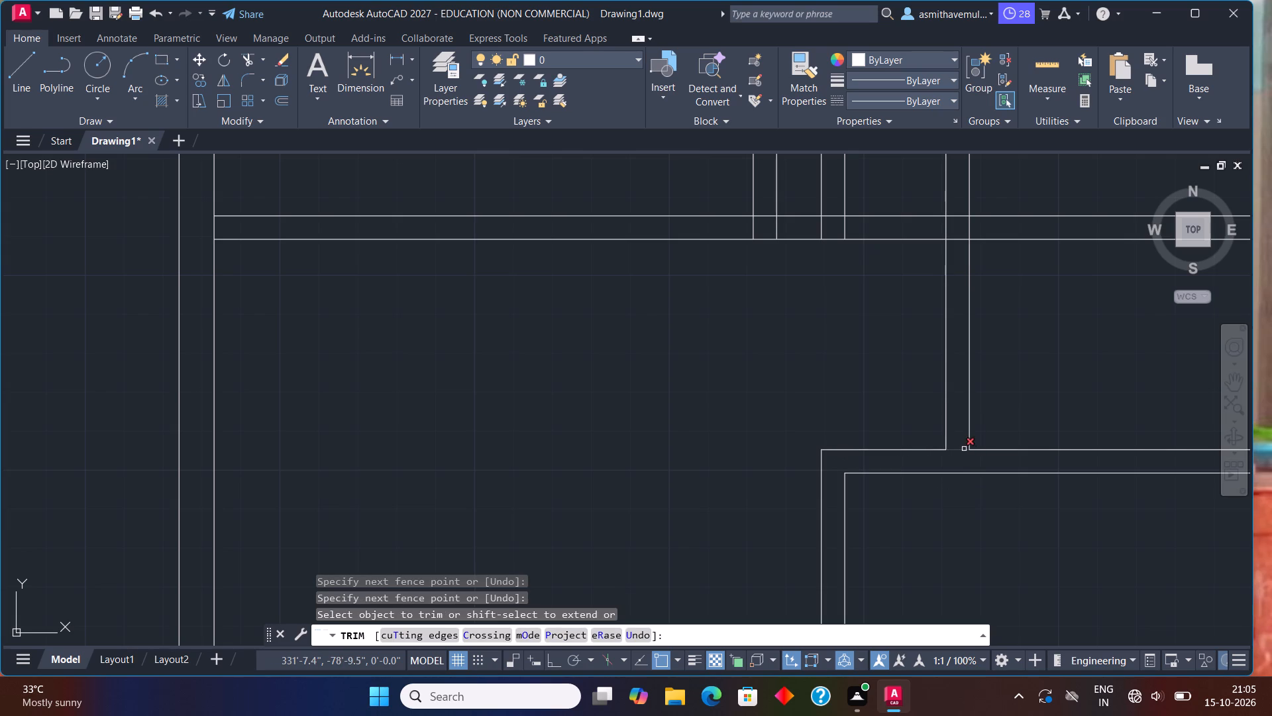
left_click(964, 449)
Trim the right outer wall's inner line between the two lines of the middle horizontal partition.
scroll(992, 477, "down", 2)
middle_click_drag(1029, 495, 800, 439)
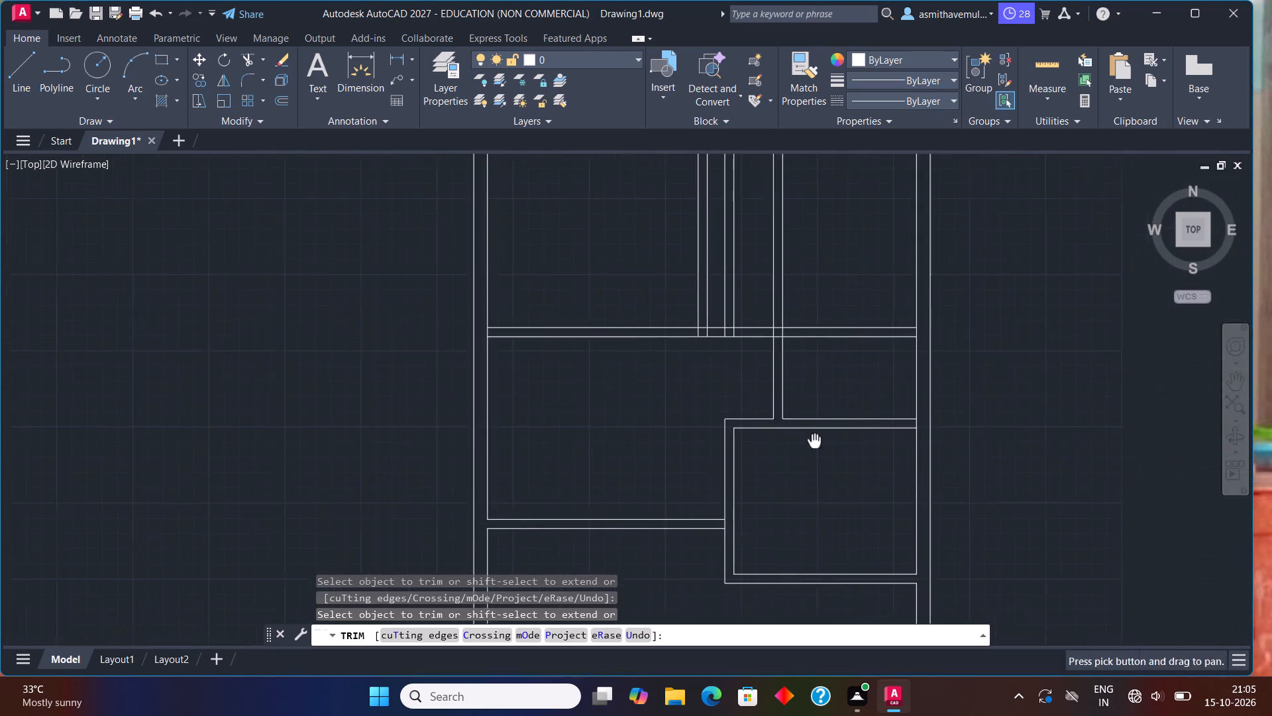
scroll(863, 427, "up", 1)
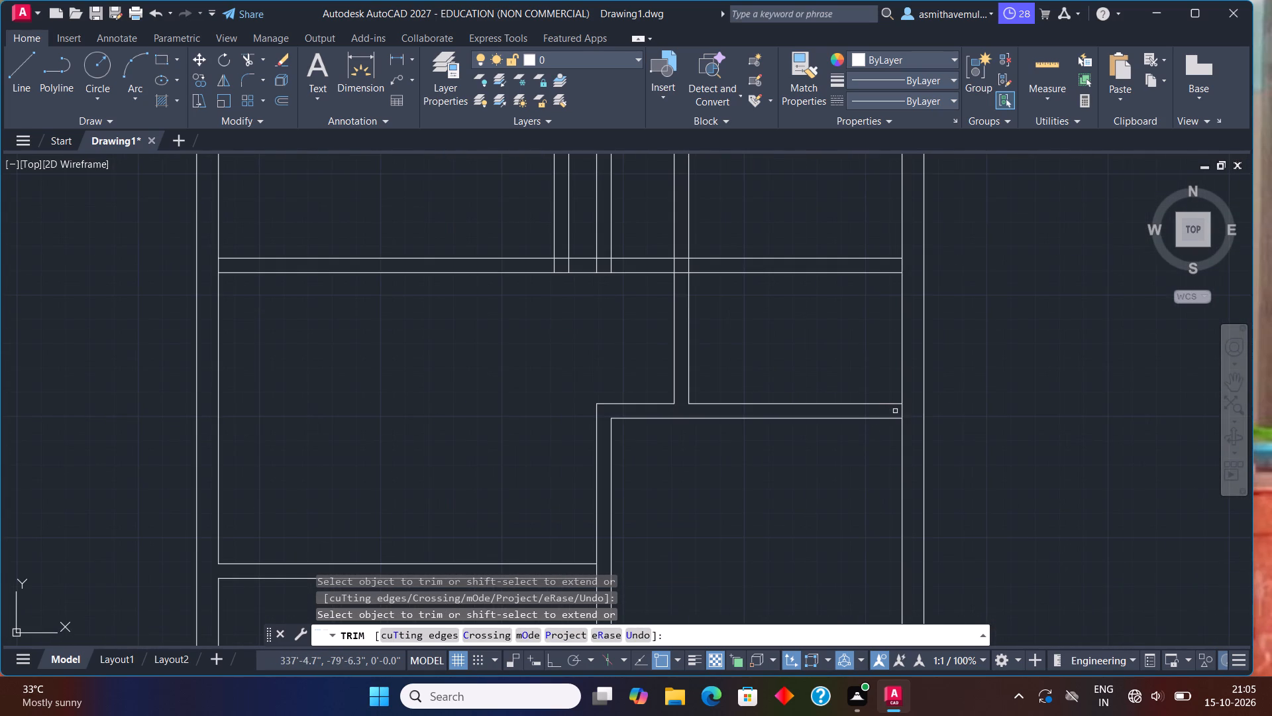
left_click(902, 408)
Trim the top outer wall's inner line between the two lines of the leftmost vertical partition.
middle_click_drag(737, 296, 851, 516)
scroll(783, 457, "down", 1)
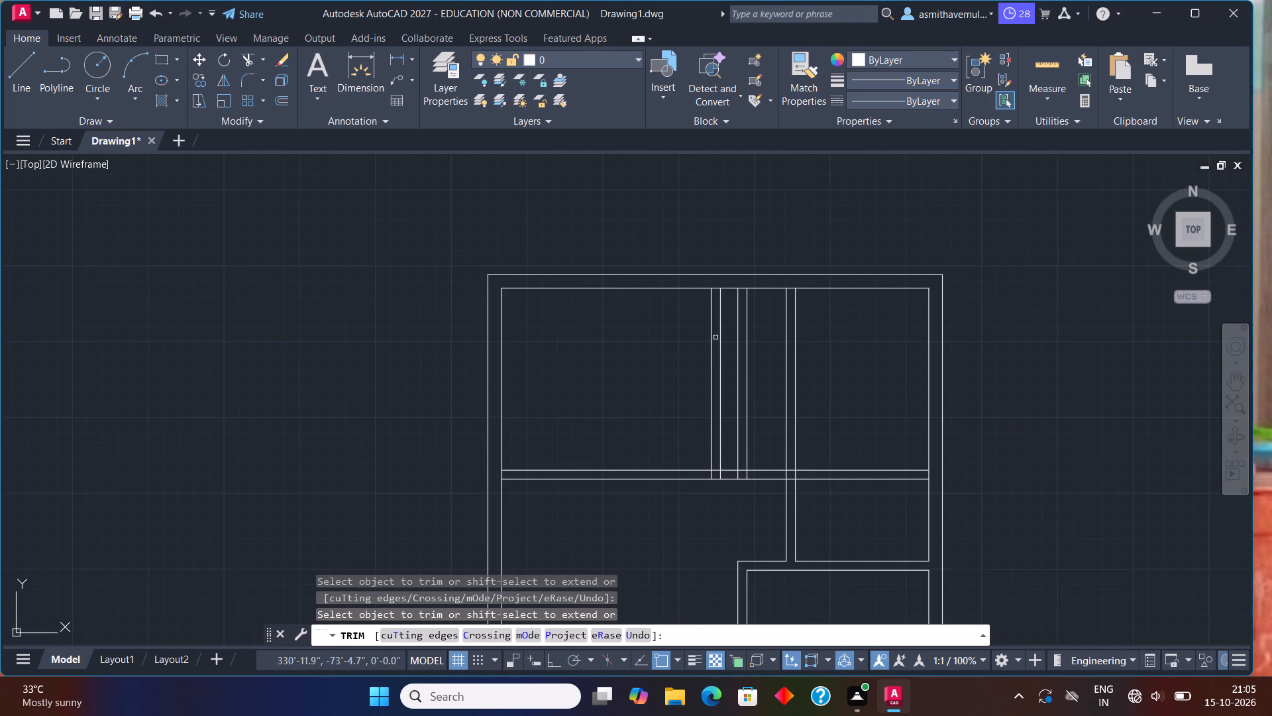
scroll(714, 296, "up", 2)
left_click_drag(712, 272, 713, 300)
Trim the left outer wall's inner line between the two lines of the upper horizontal partition.
scroll(723, 333, "down", 1)
scroll(739, 412, "down", 1)
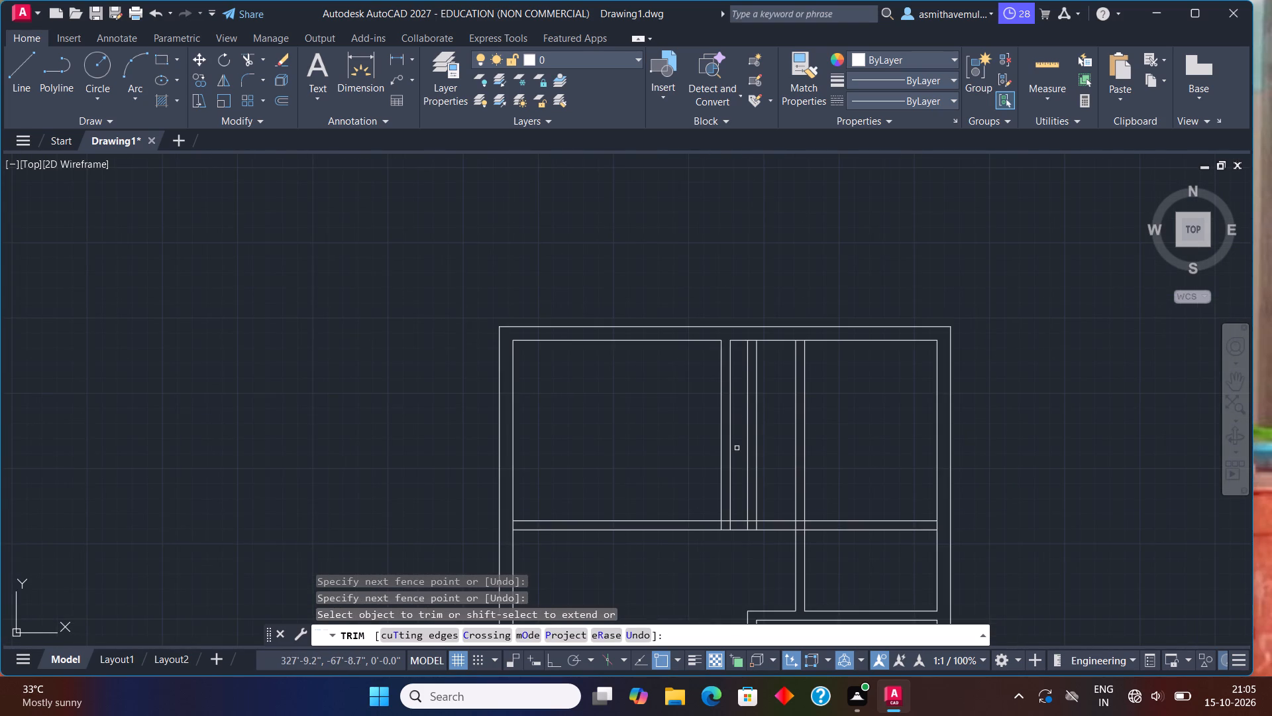
middle_click_drag(741, 428, 742, 309)
scroll(727, 390, "up", 1)
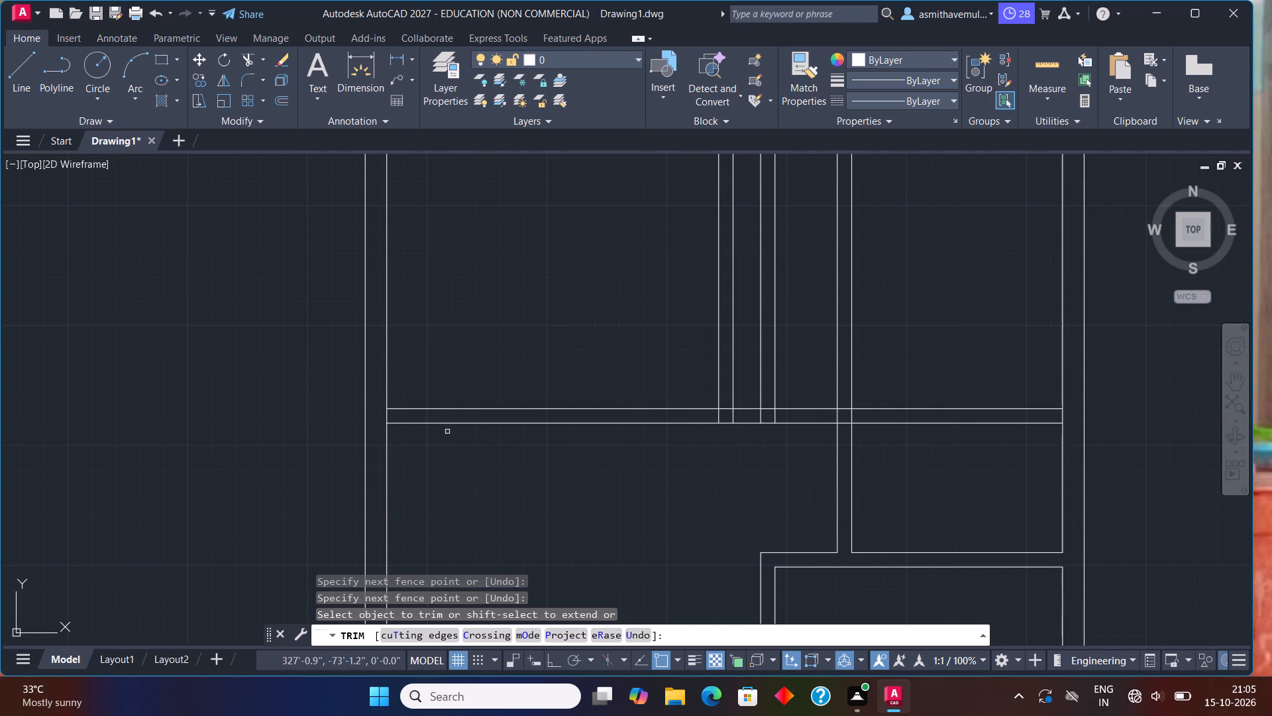
left_click(386, 412)
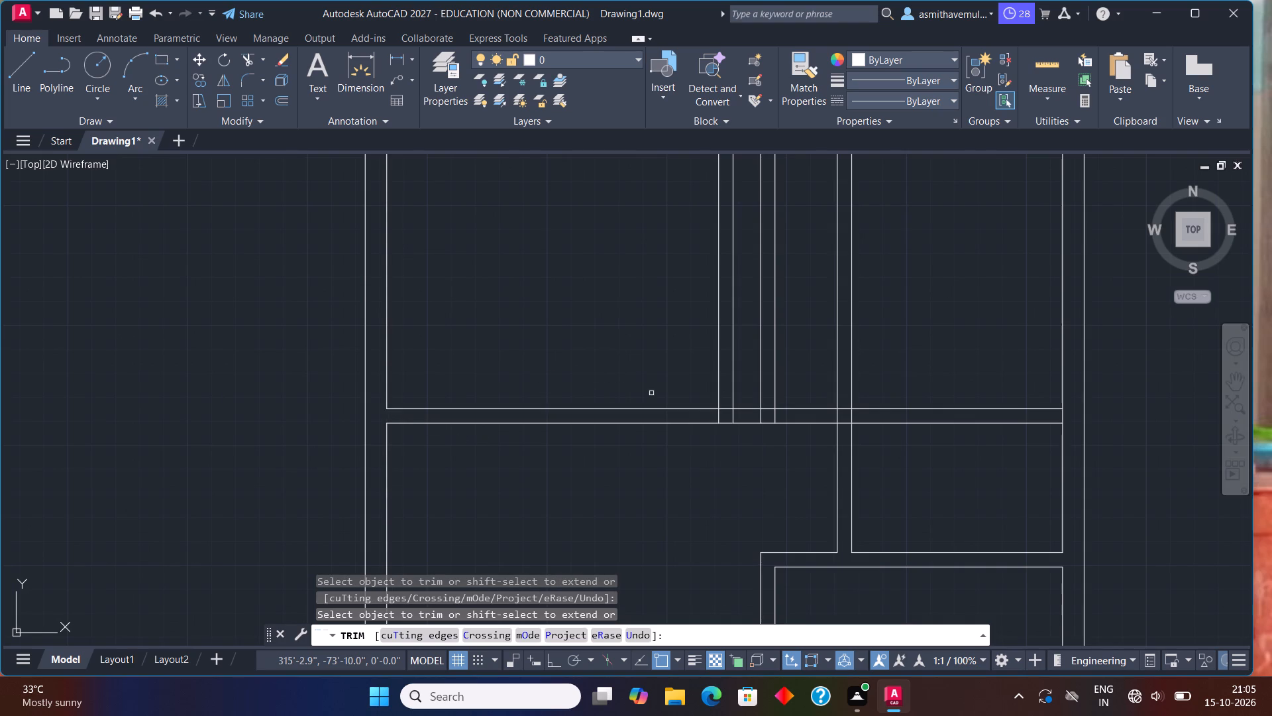
Trim away the two extra pairs of vertical partition lines crossing the upper-right room, above the upper horizontal partition.
scroll(683, 411, "up", 1)
scroll(709, 405, "down", 2)
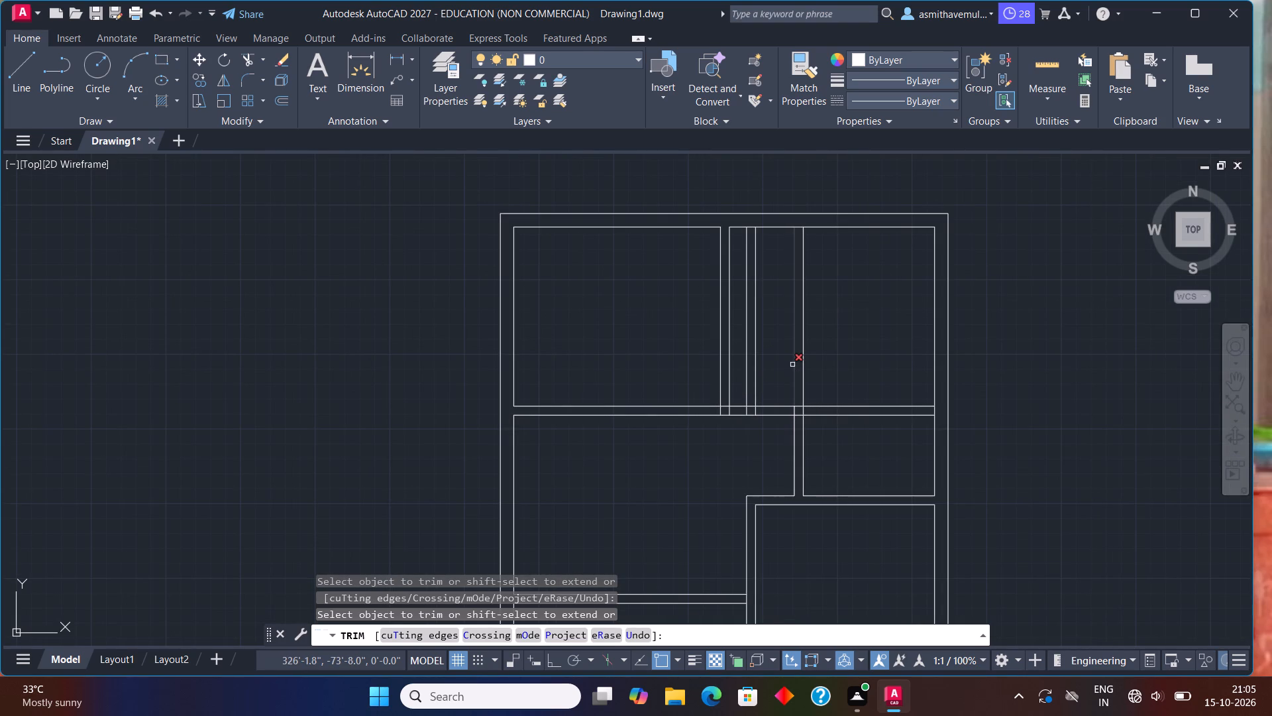
left_click_drag(784, 360, 829, 366)
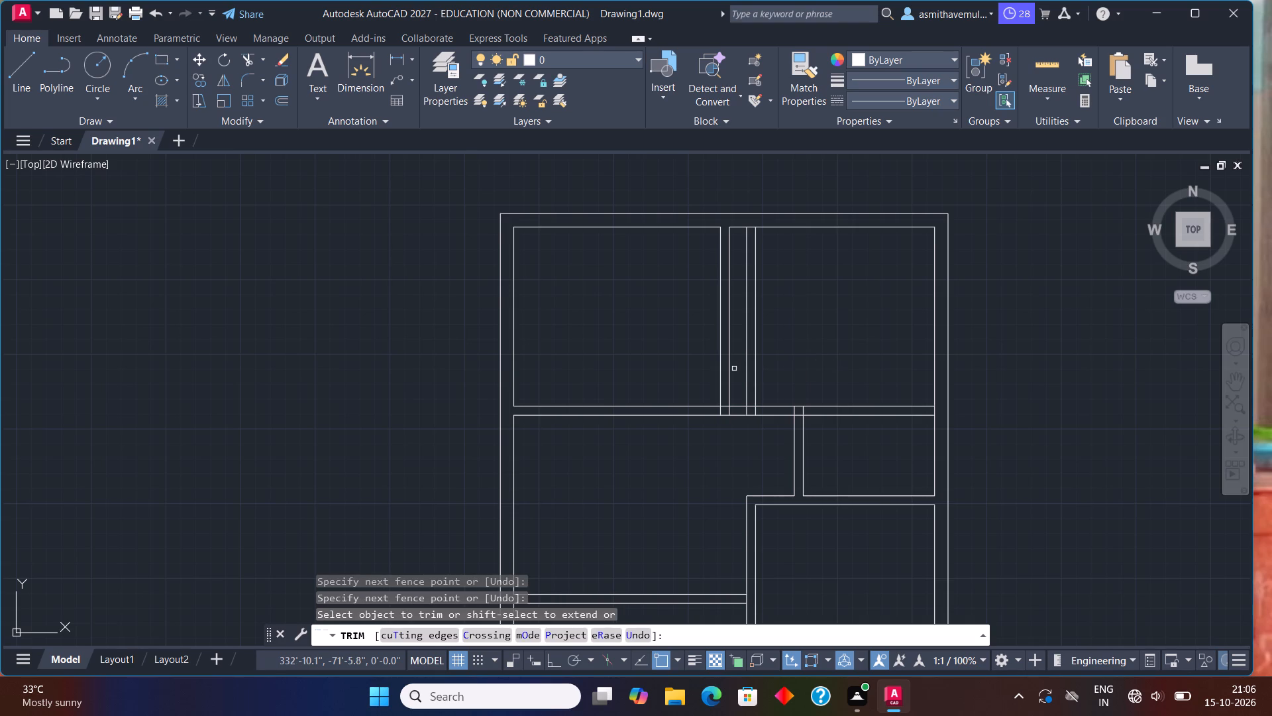
left_click_drag(737, 368, 757, 371)
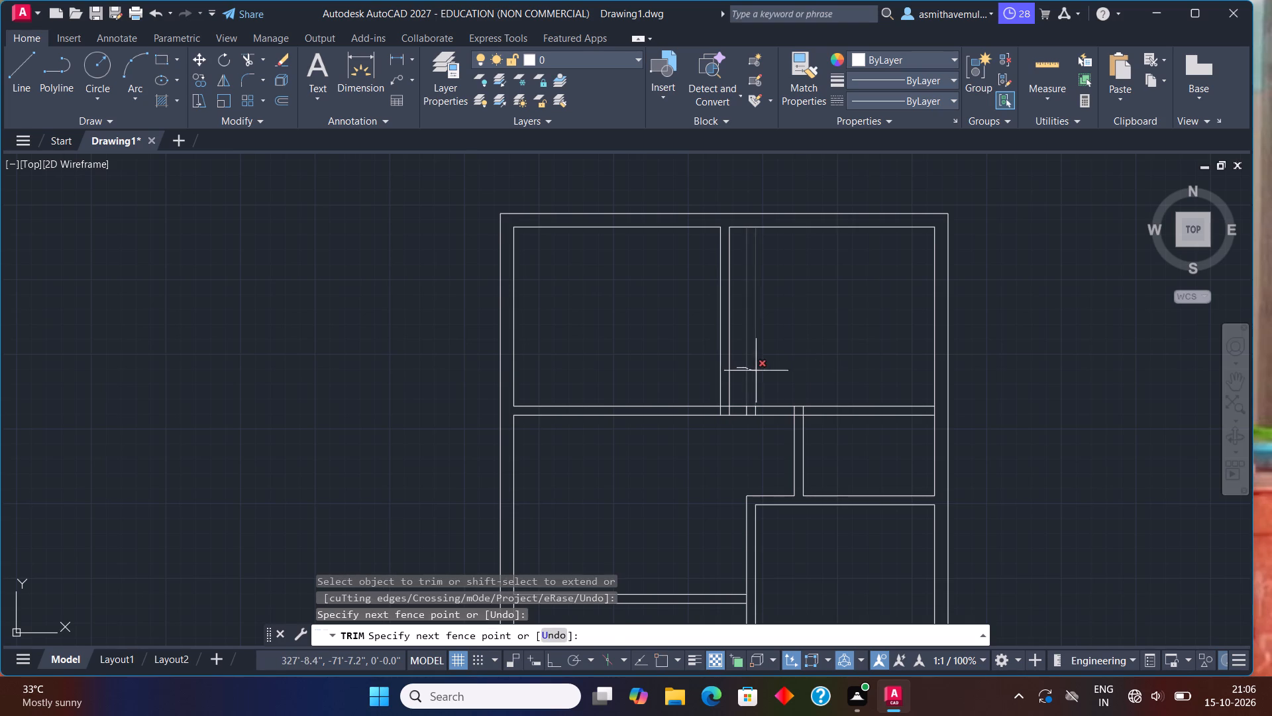
left_click_drag(757, 371, 762, 371)
Trim the four leftover vertical stubs between the two lines of the upper horizontal partition, right of the remaining vertical partition.
scroll(748, 400, "up", 2)
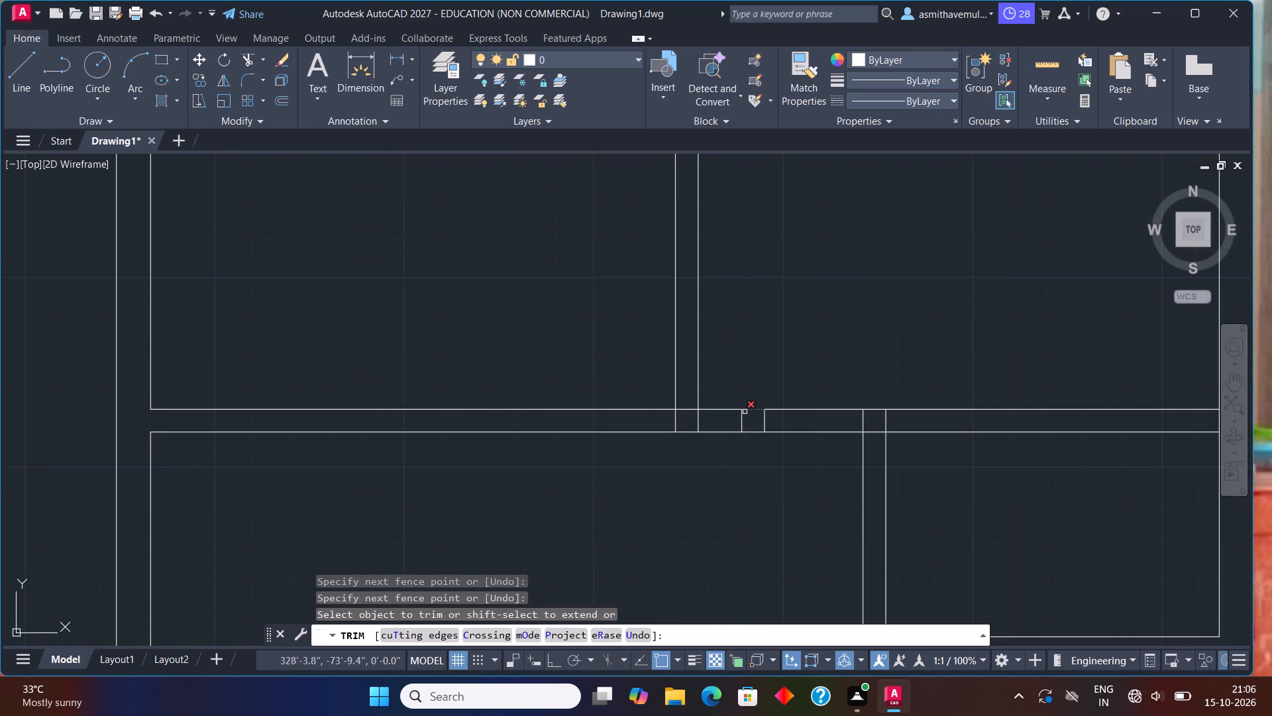
left_click_drag(745, 416, 744, 416)
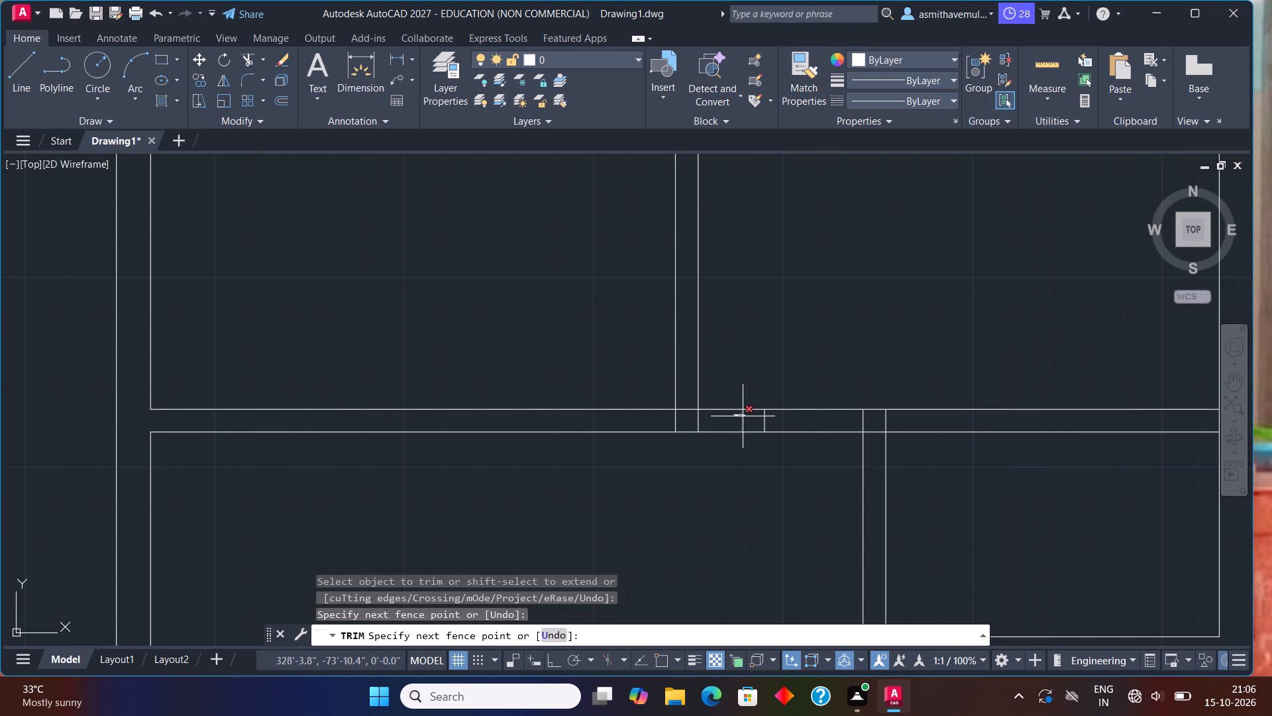
left_click_drag(744, 416, 918, 418)
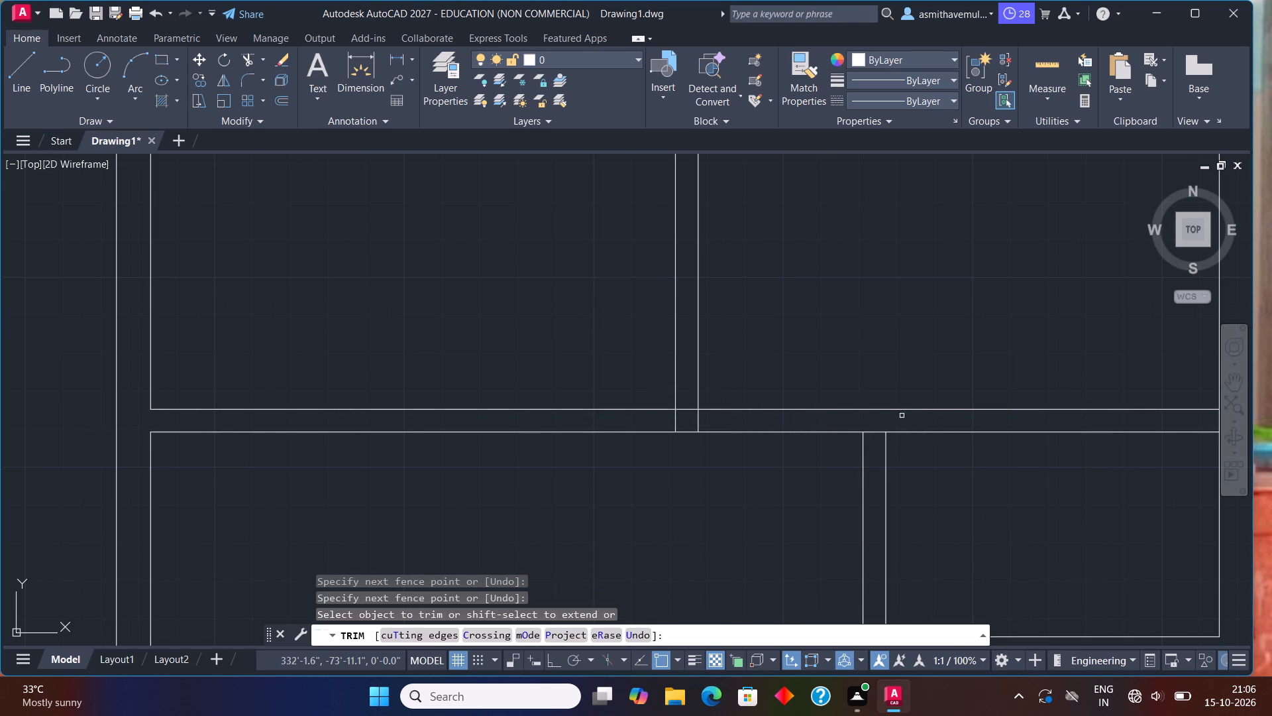
Clean the T-junction where the vertical partition between the two top rooms meets the upper horizontal partition.
scroll(692, 424, "up", 1)
left_click_drag(684, 393, 698, 413)
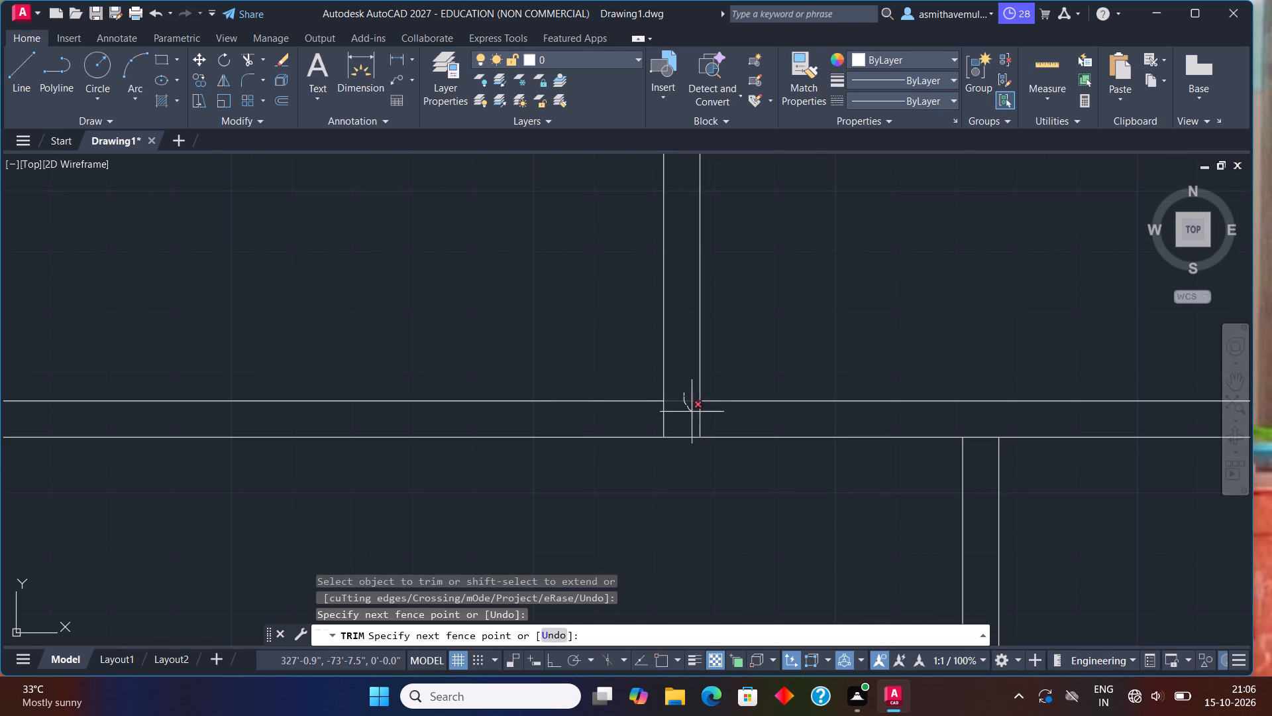
left_click_drag(698, 413, 647, 418)
scroll(693, 393, "down", 1)
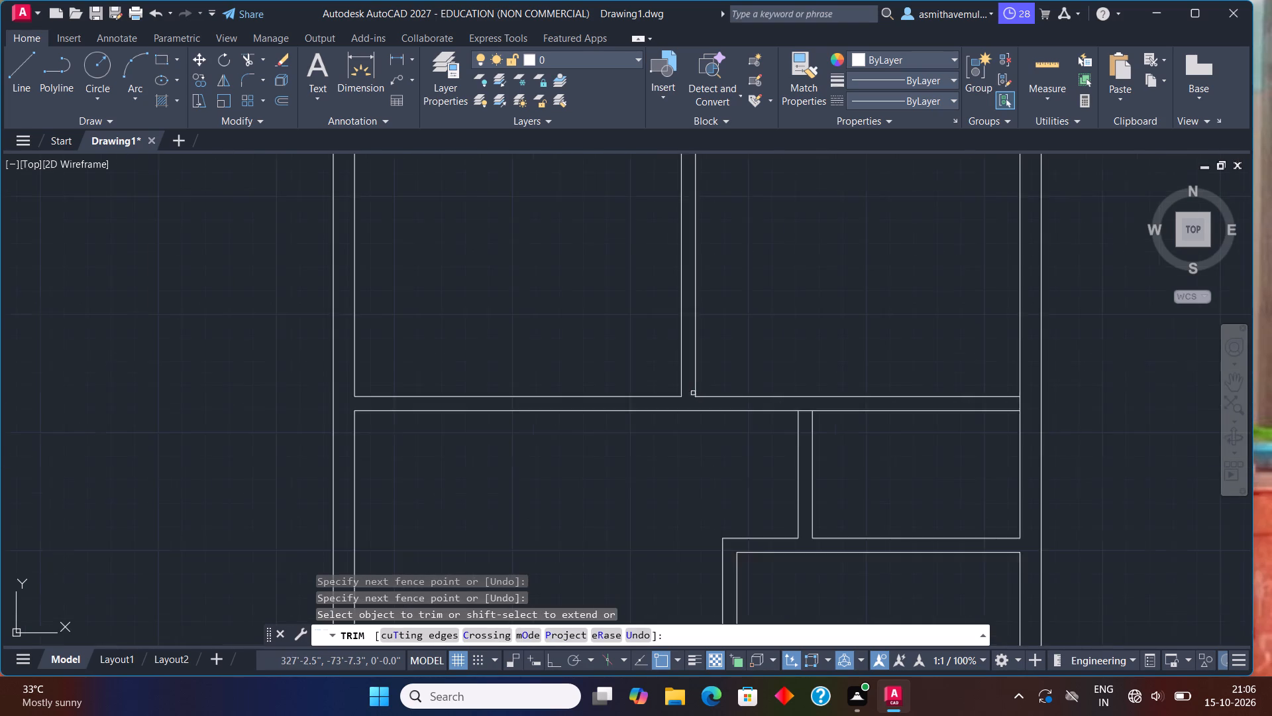
scroll(693, 393, "down", 3)
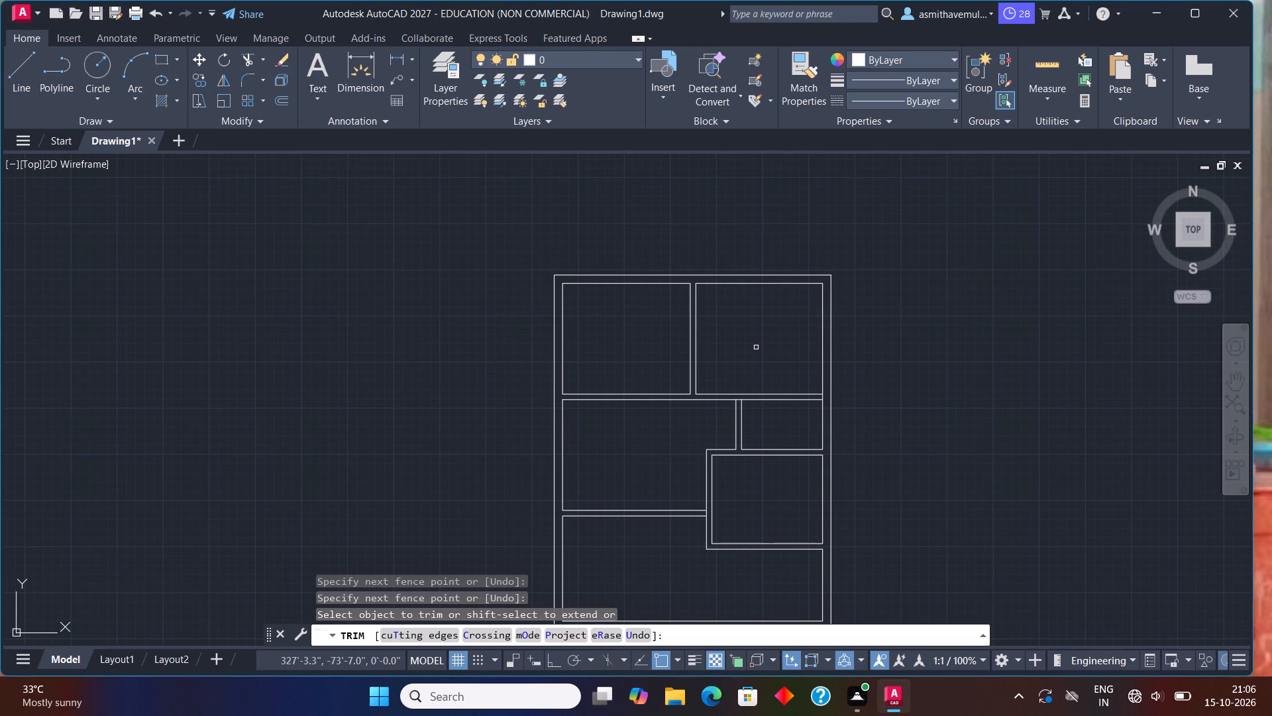
key("Escape")
Draw a line across the upper horizontal partition, starting at offset @-3",0 from the upper-left room's lower-right corner, with Ortho on.
middle_click_drag(702, 407, 690, 384)
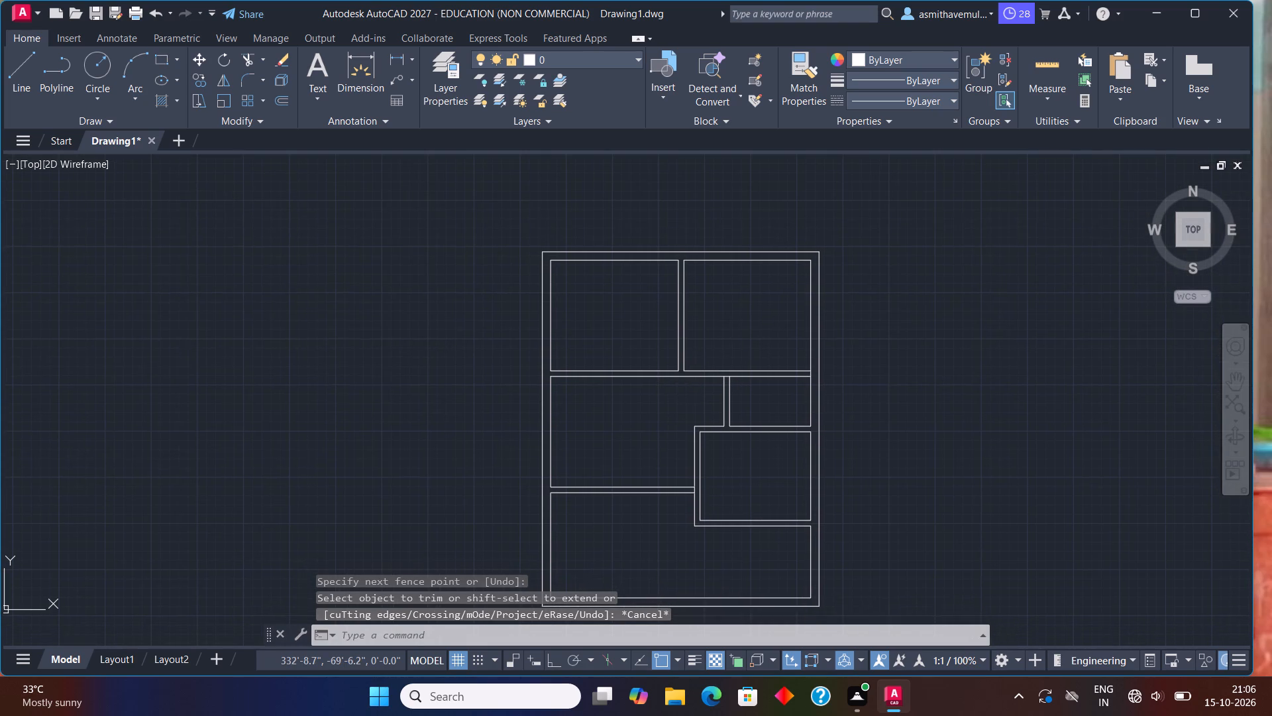
scroll(654, 322, "up", 1)
key("l")
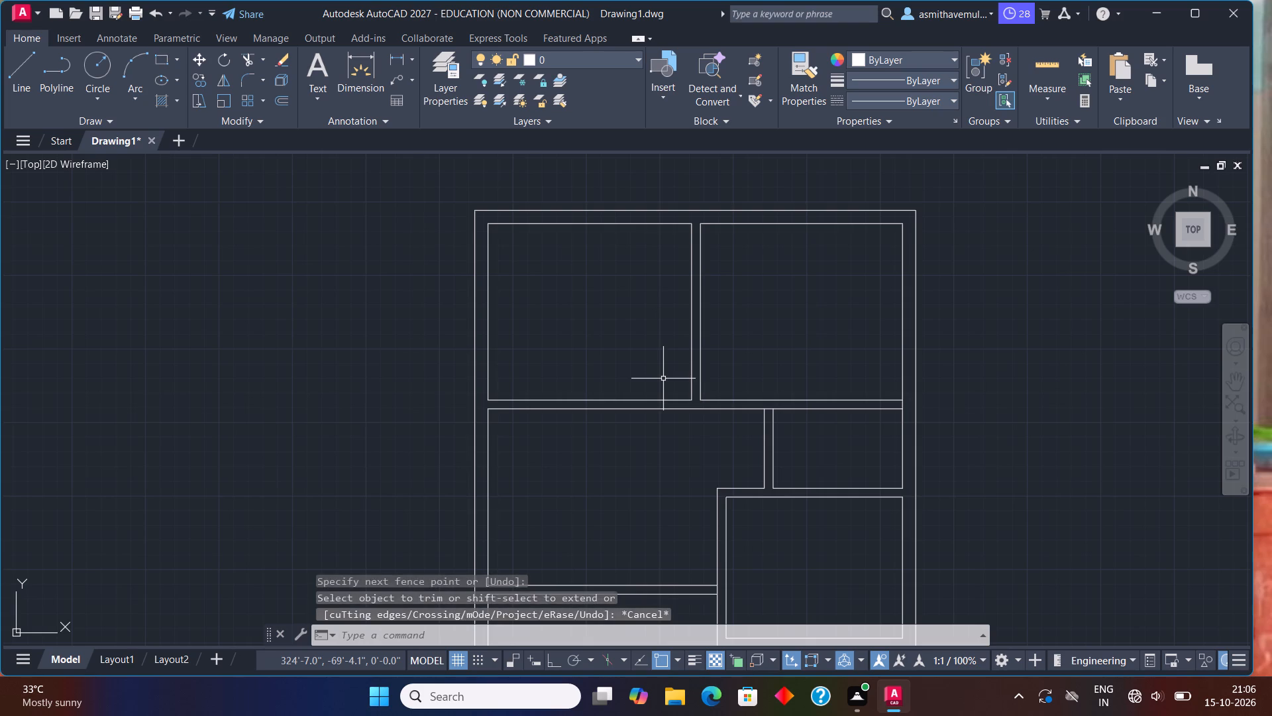
key("Return")
type("FROM")
key("Return")
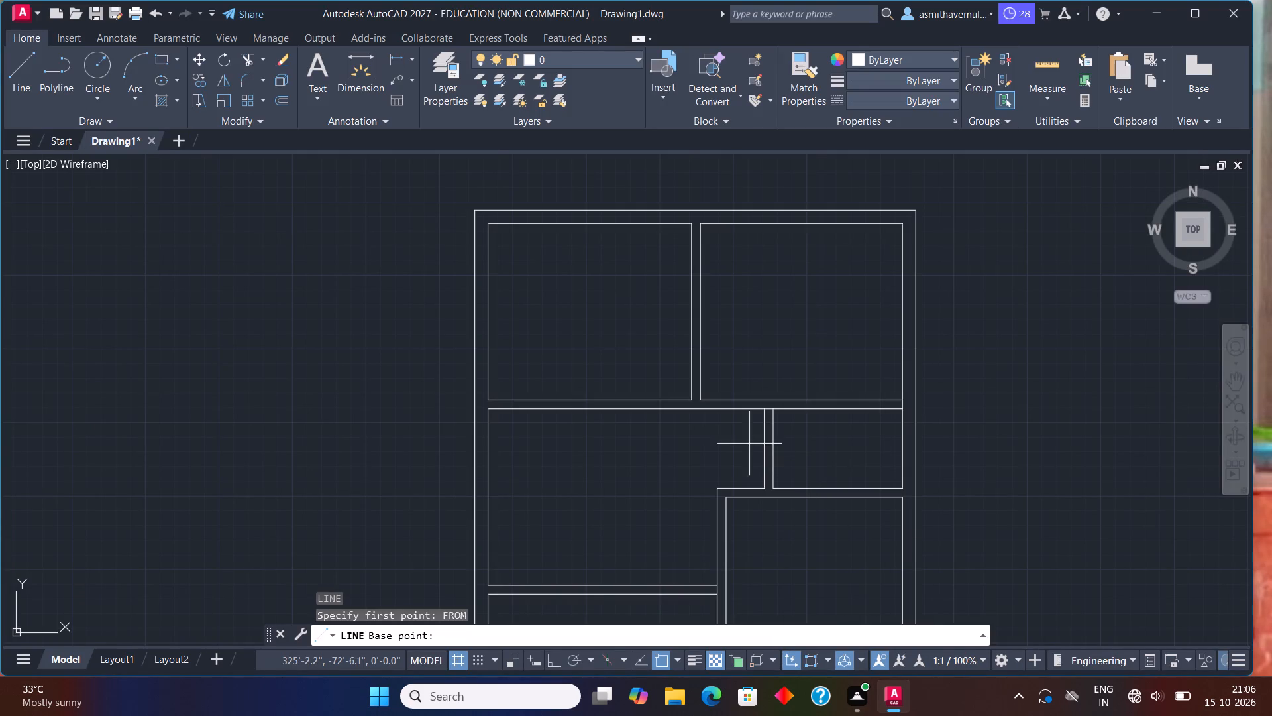
scroll(698, 404, "up", 1)
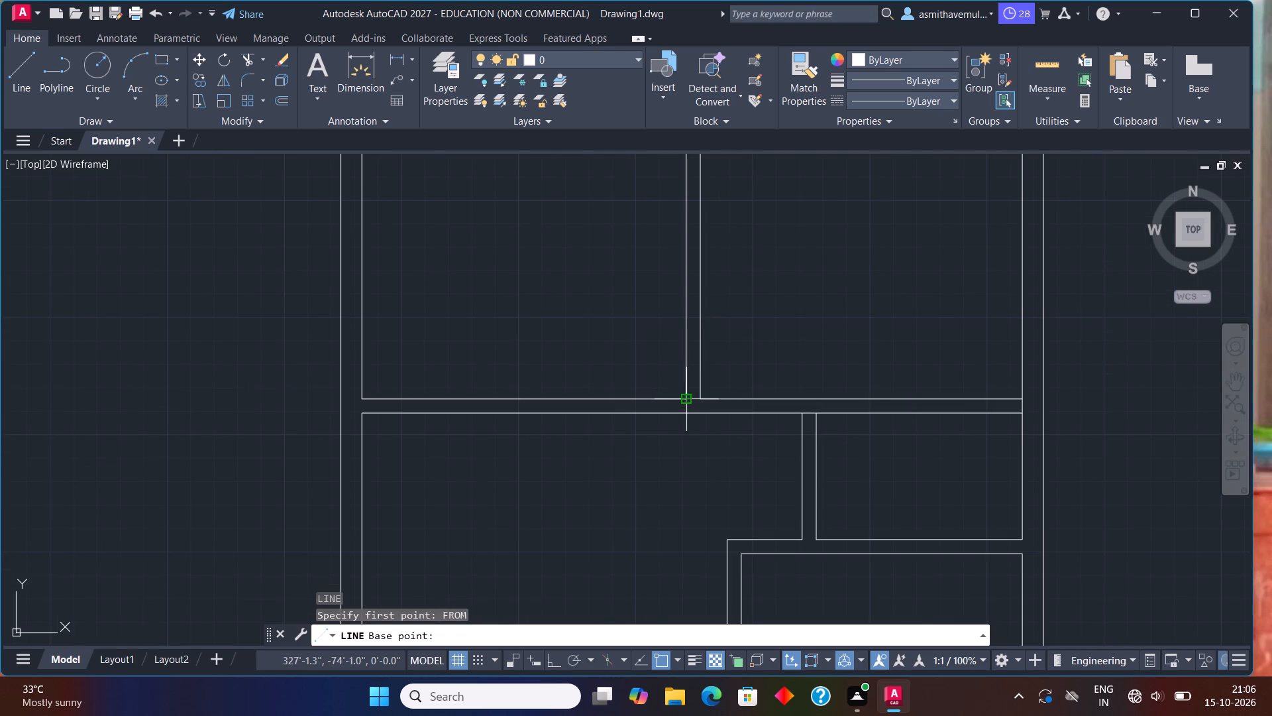
left_click(682, 396)
key("shift+at")
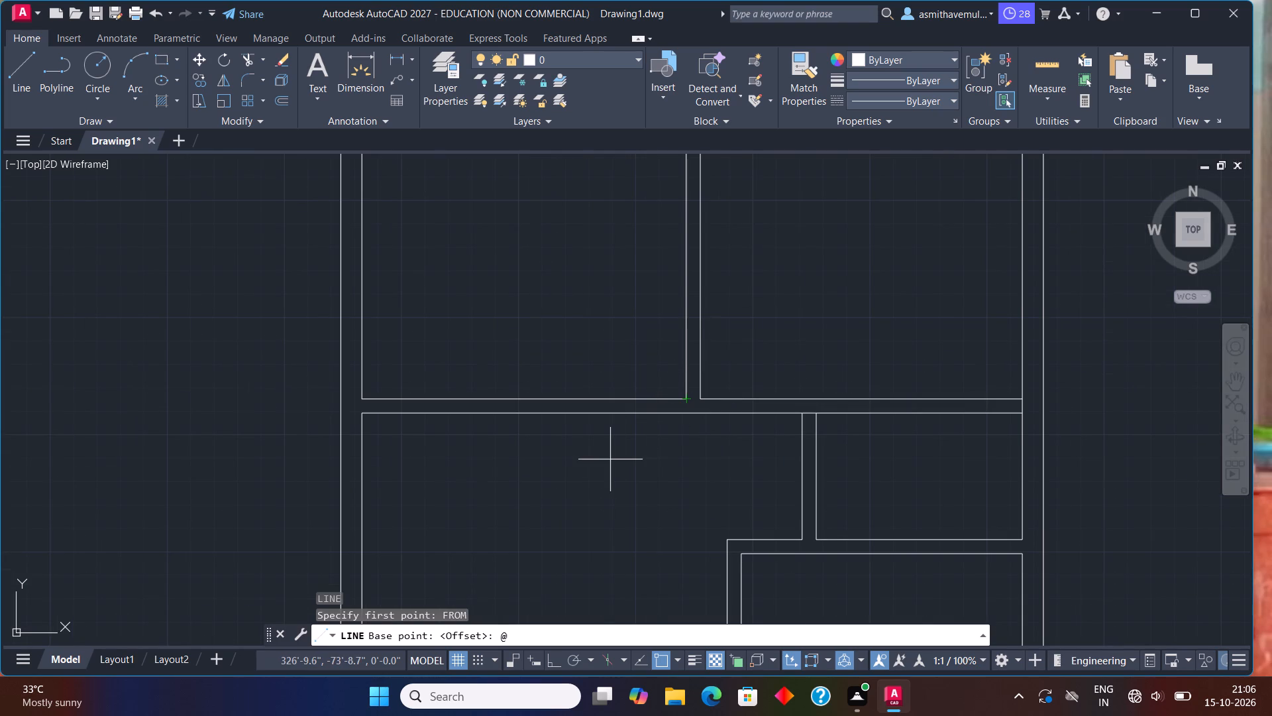
type("-3")
type("\",0")
key("Return")
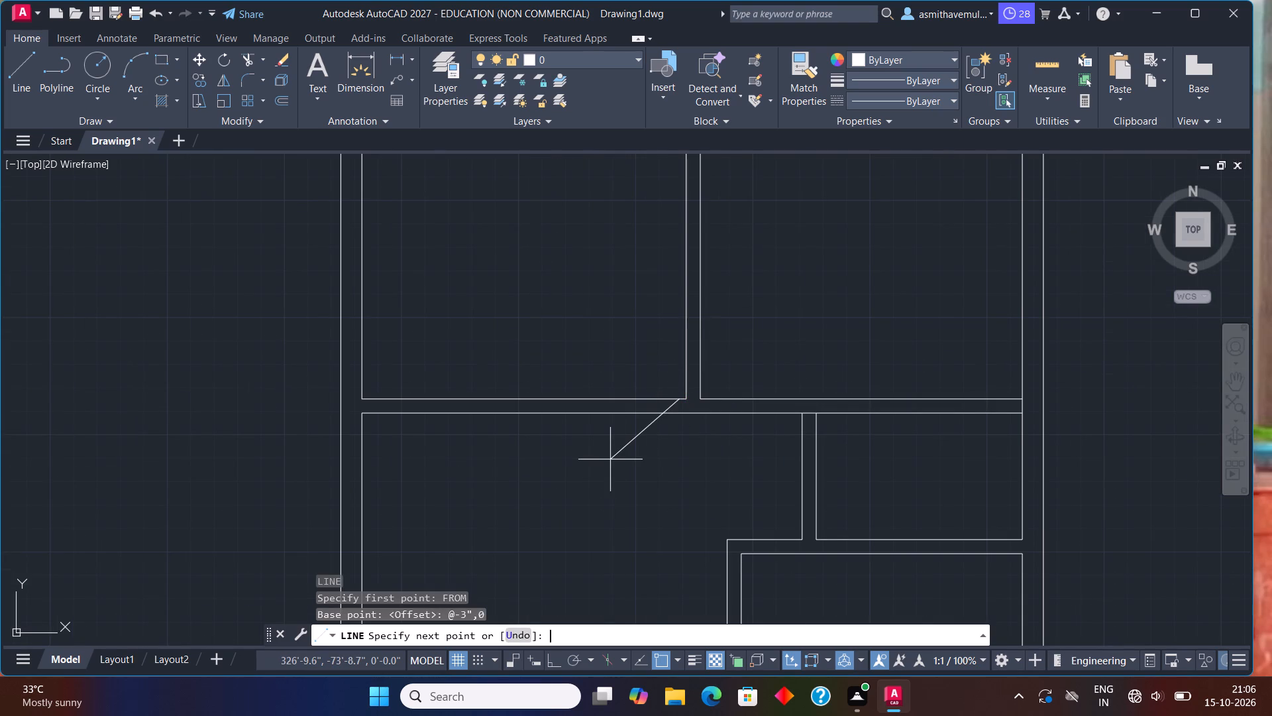
key("F8")
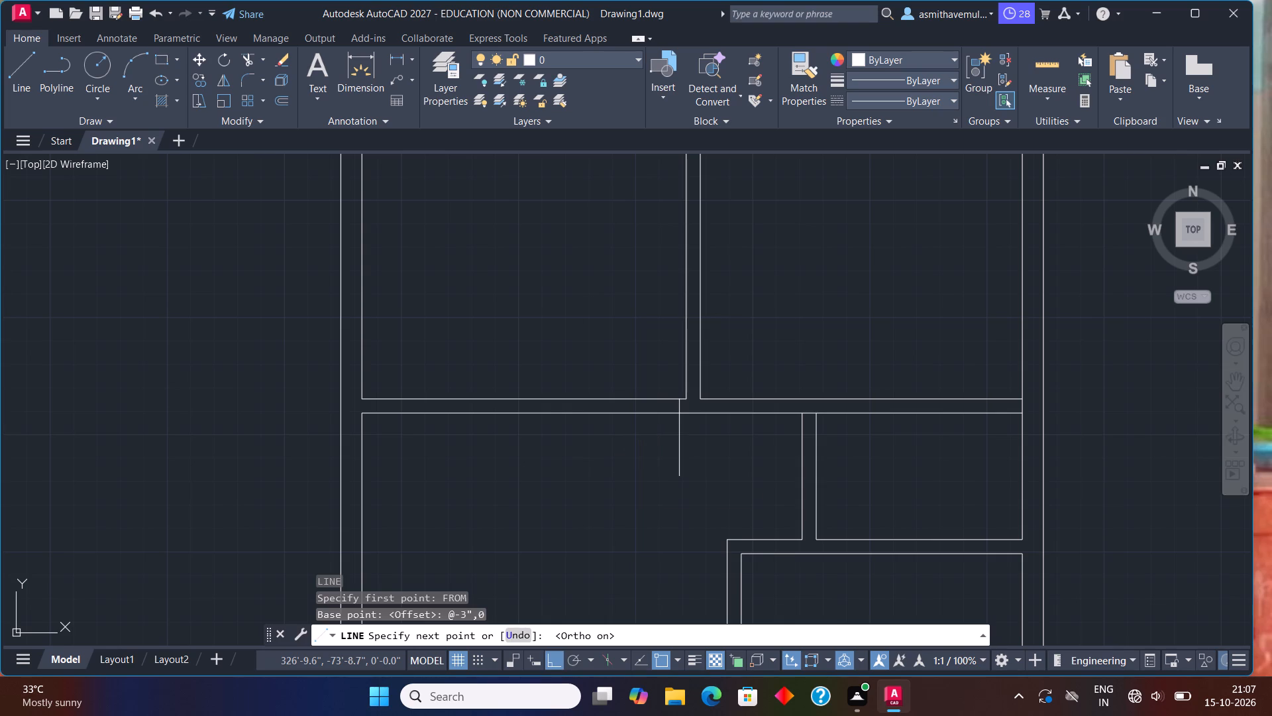
scroll(651, 410, "up", 1)
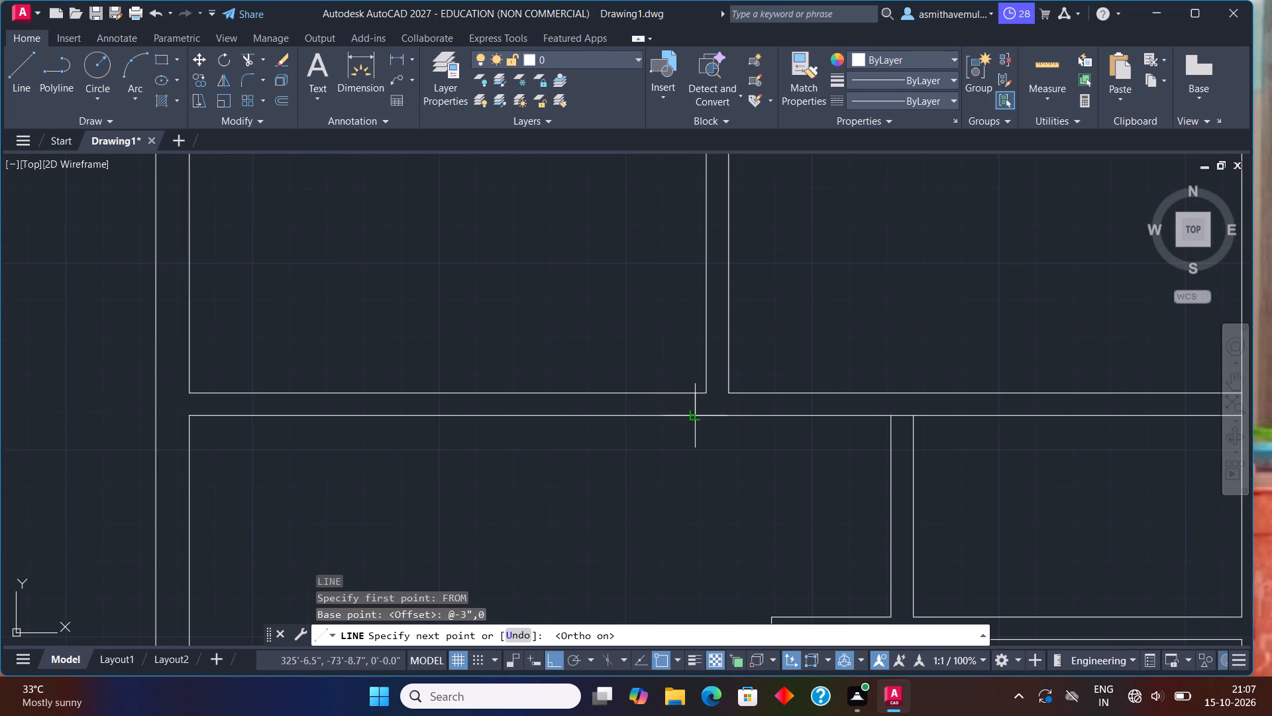
left_click(692, 416)
key("Escape")
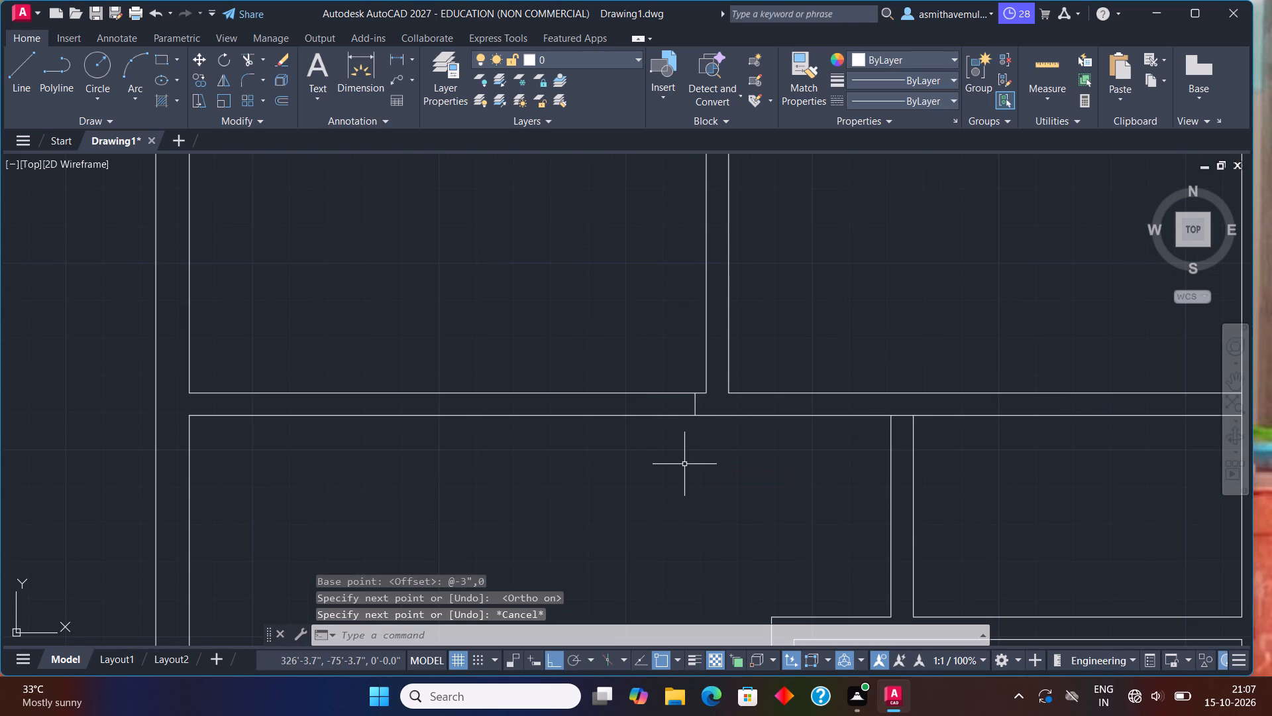
Offset the short line across the upper horizontal partition 3" to the left.
key("o")
key("Return")
key("3")
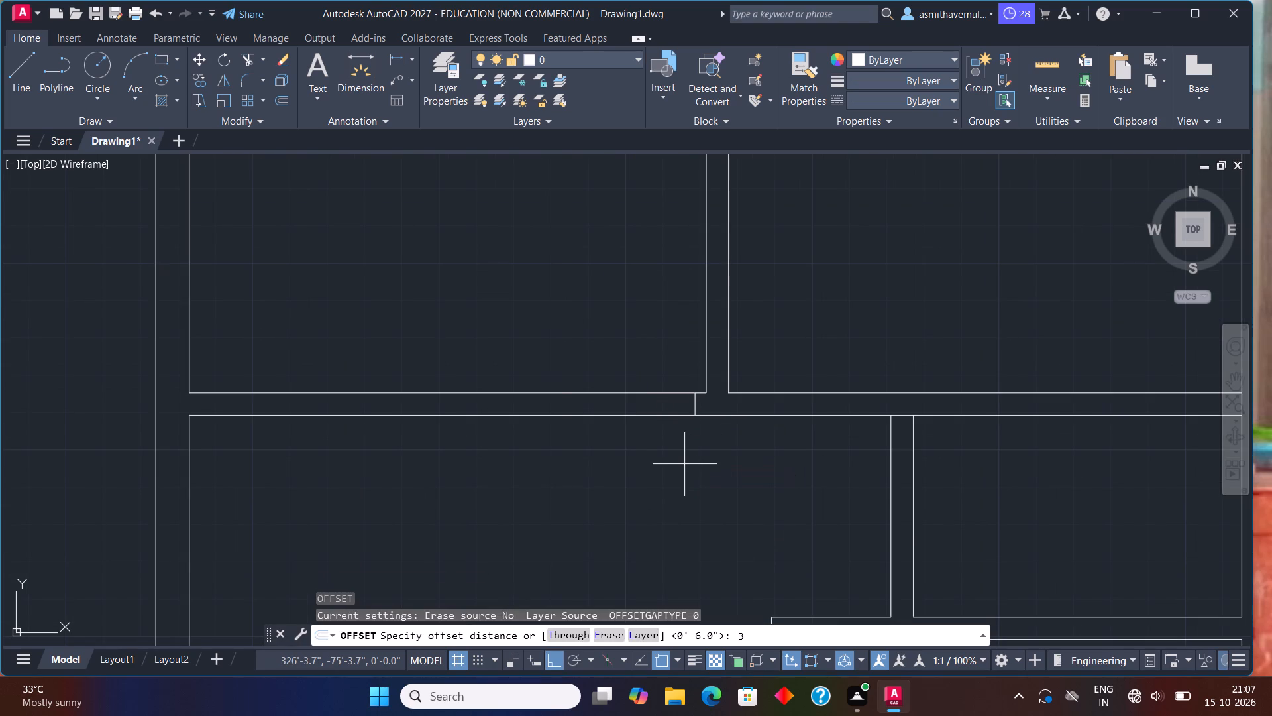
key("shift+quotedbl")
key("Return")
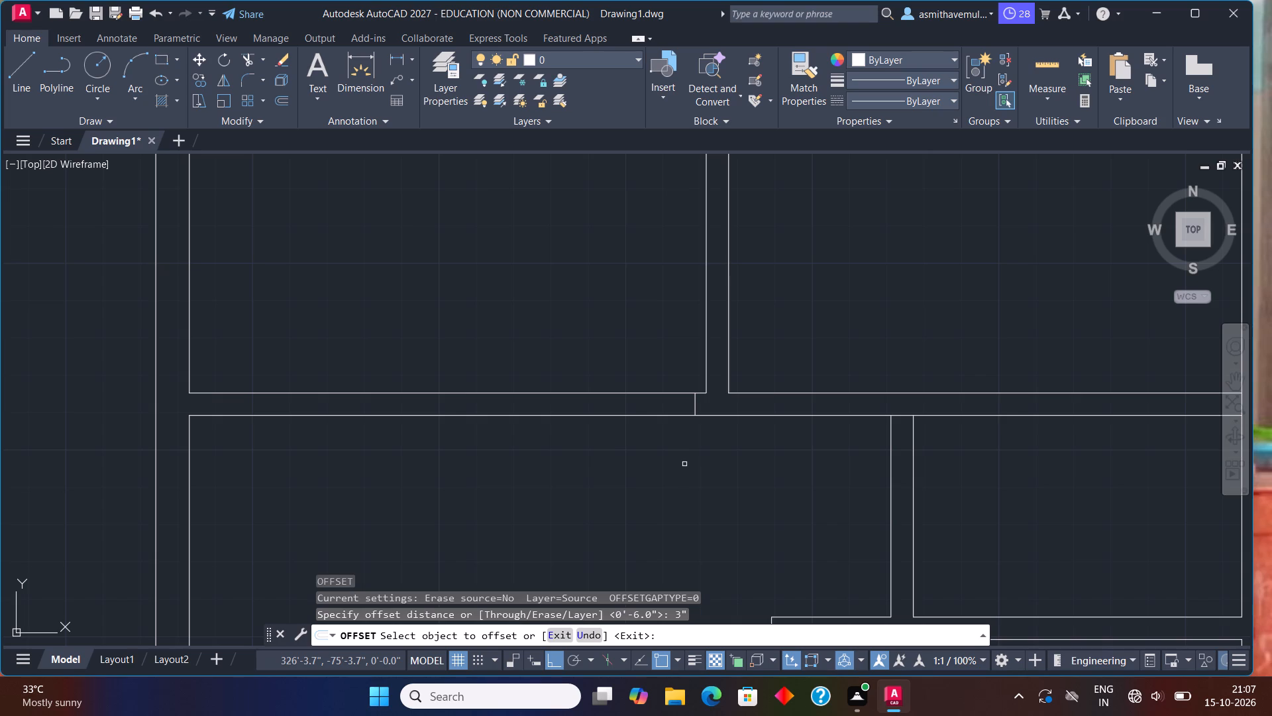
left_click(698, 405)
left_click(694, 406)
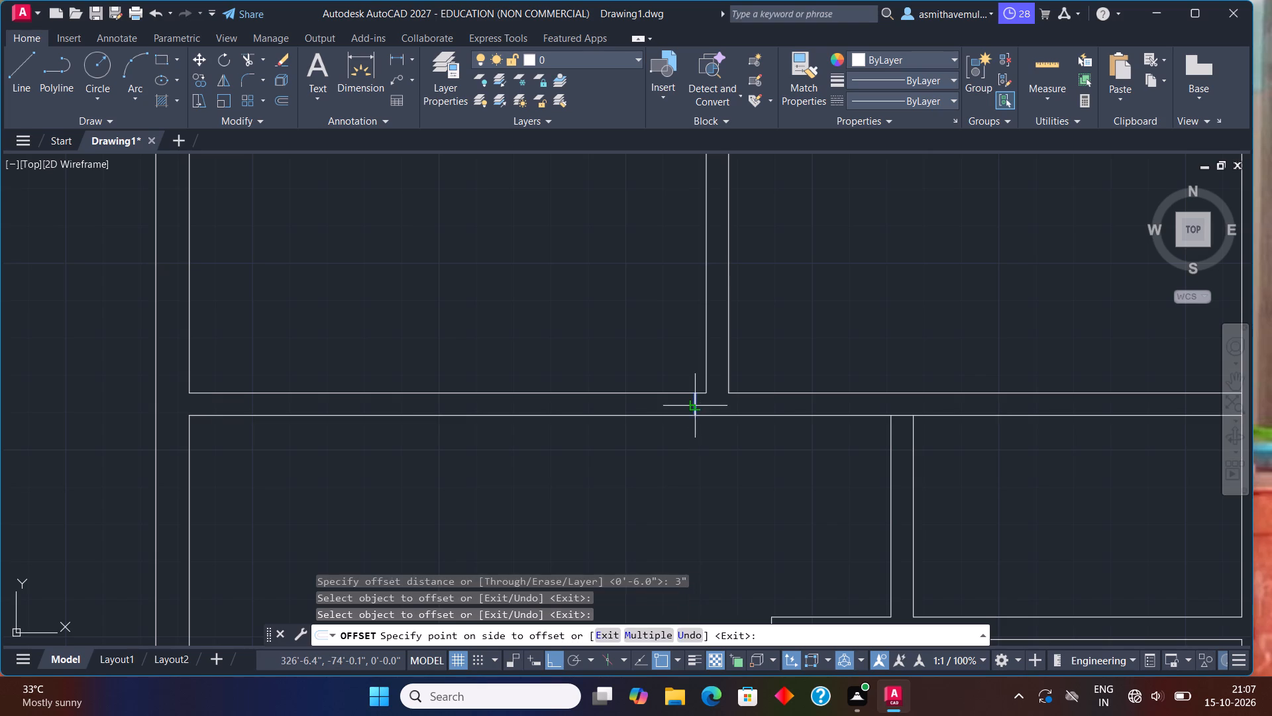
left_click_drag(668, 406, 664, 415)
key("Escape")
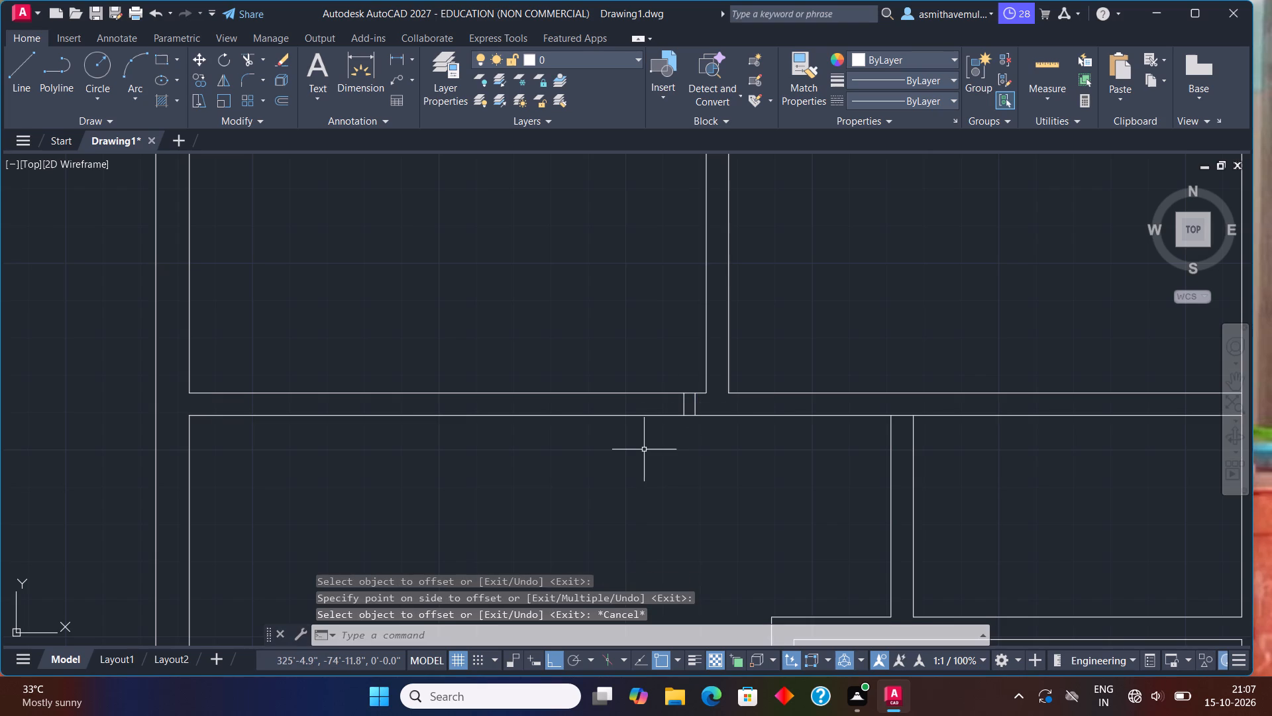
Offset the left one of the two short cross lines in the upper horizontal partition 3' to the left.
key("o")
key("Return")
type("3'")
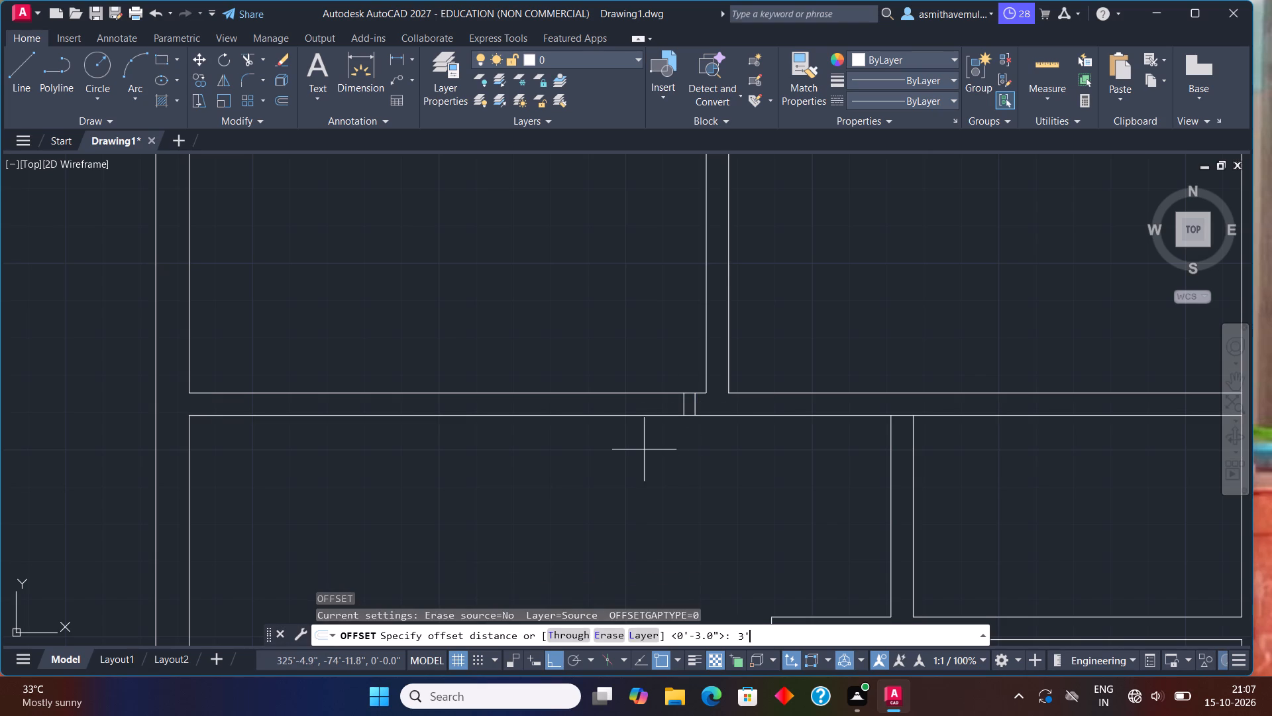
key("Return")
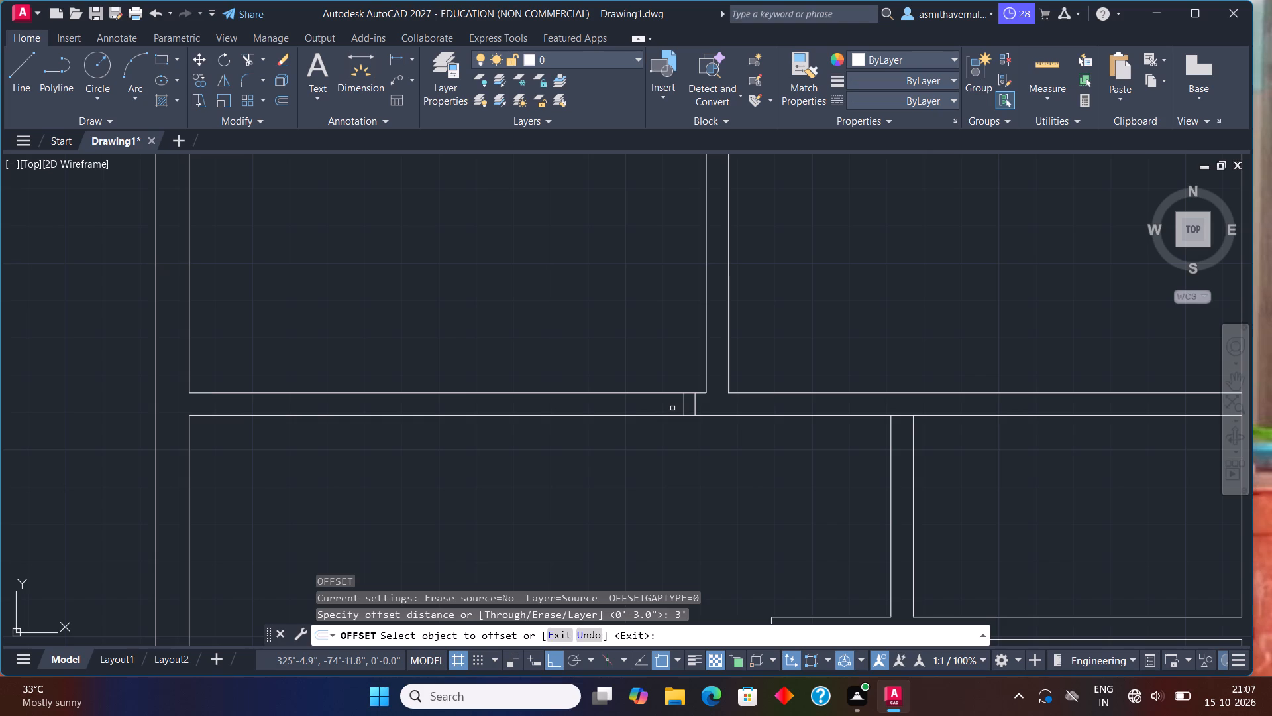
left_click(682, 405)
left_click(666, 405)
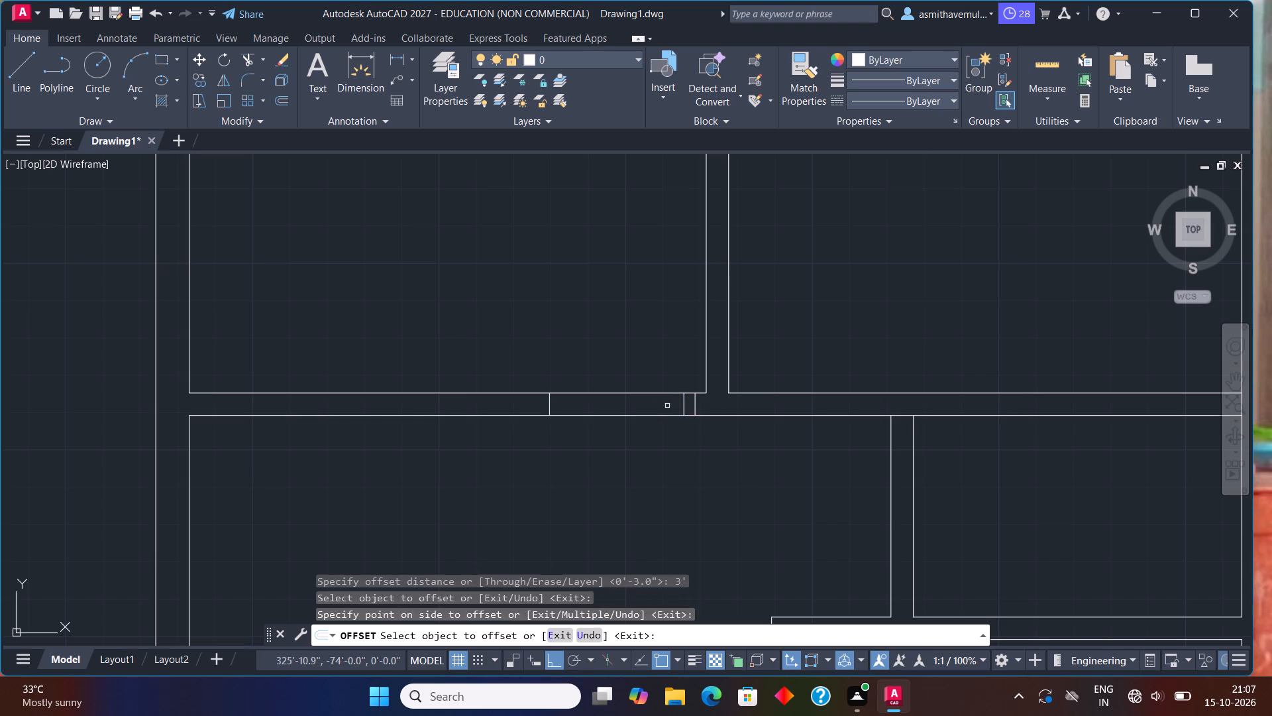
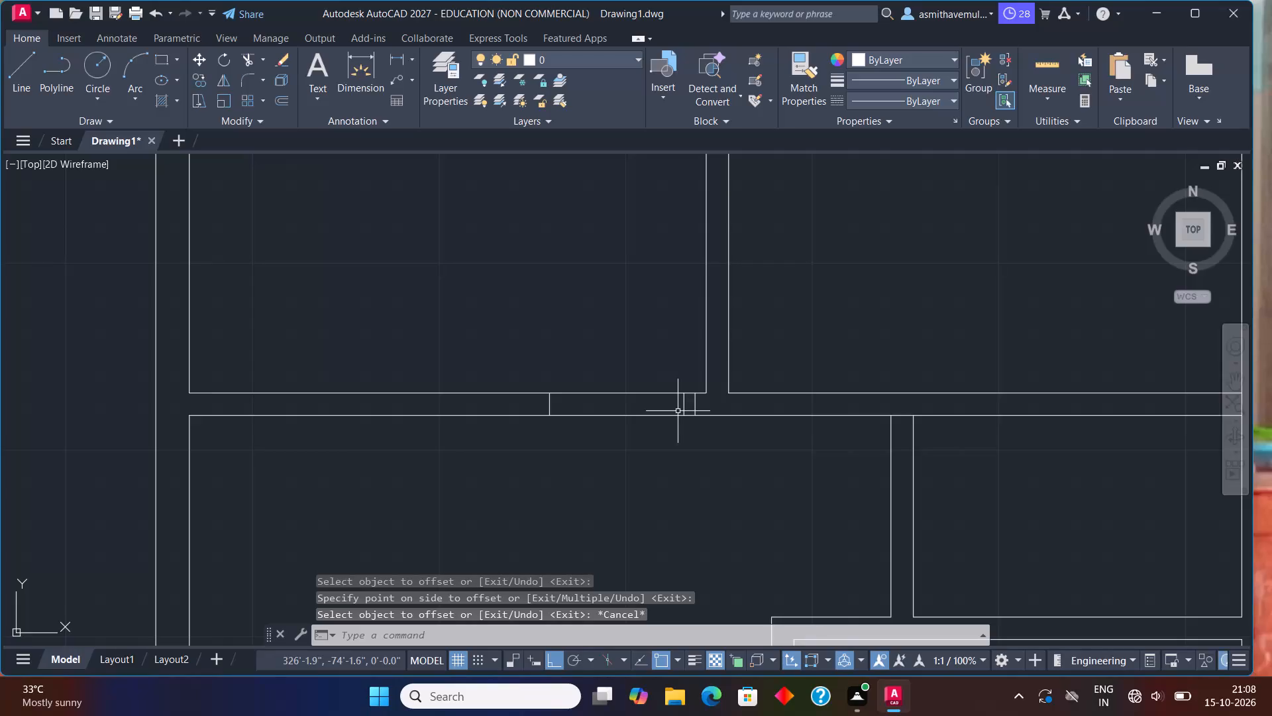
Offset the leftmost short cross line in the upper horizontal partition 3" to the left.
key("o")
key("Return")
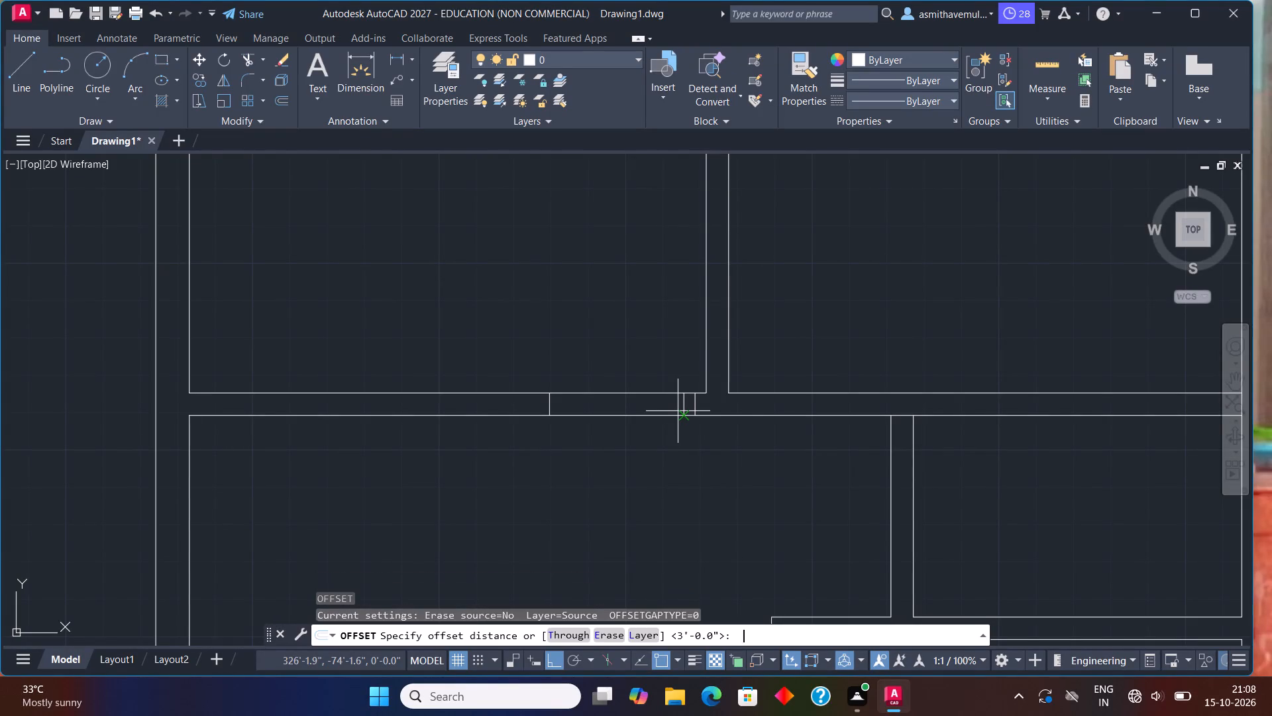
key("3")
key("shift+quotedbl")
key("Return")
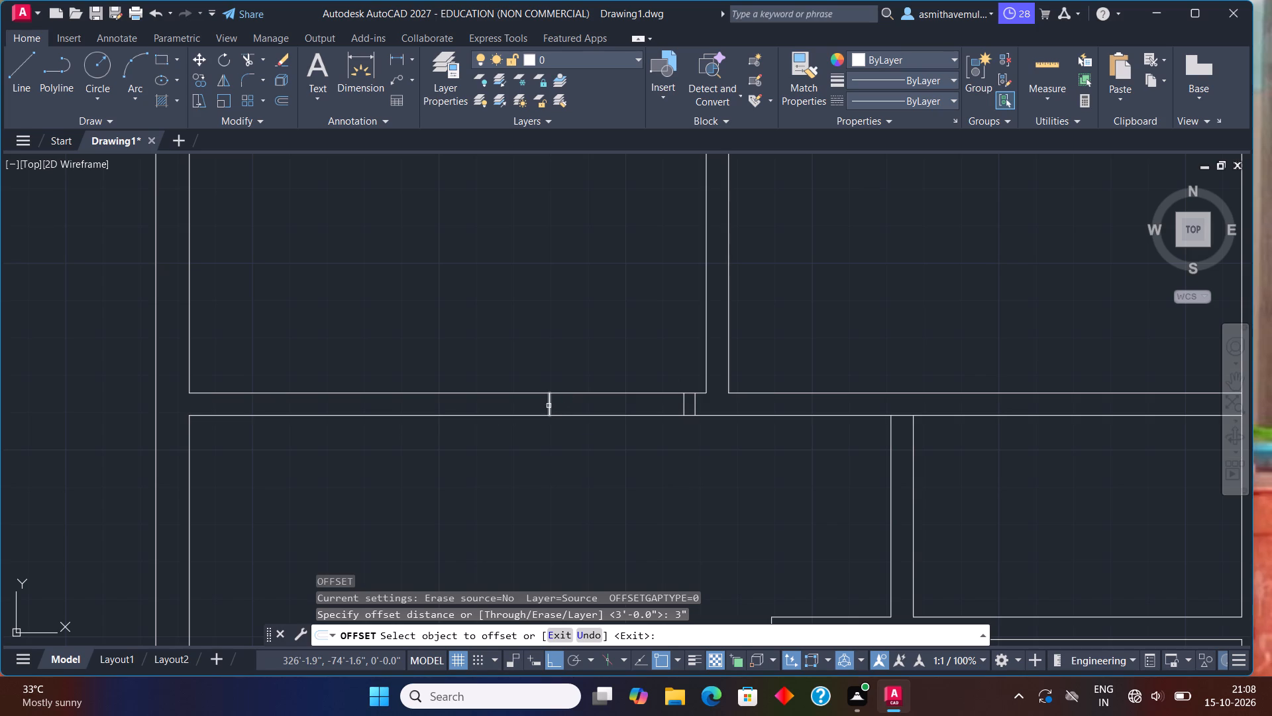
left_click(549, 406)
left_click(473, 410)
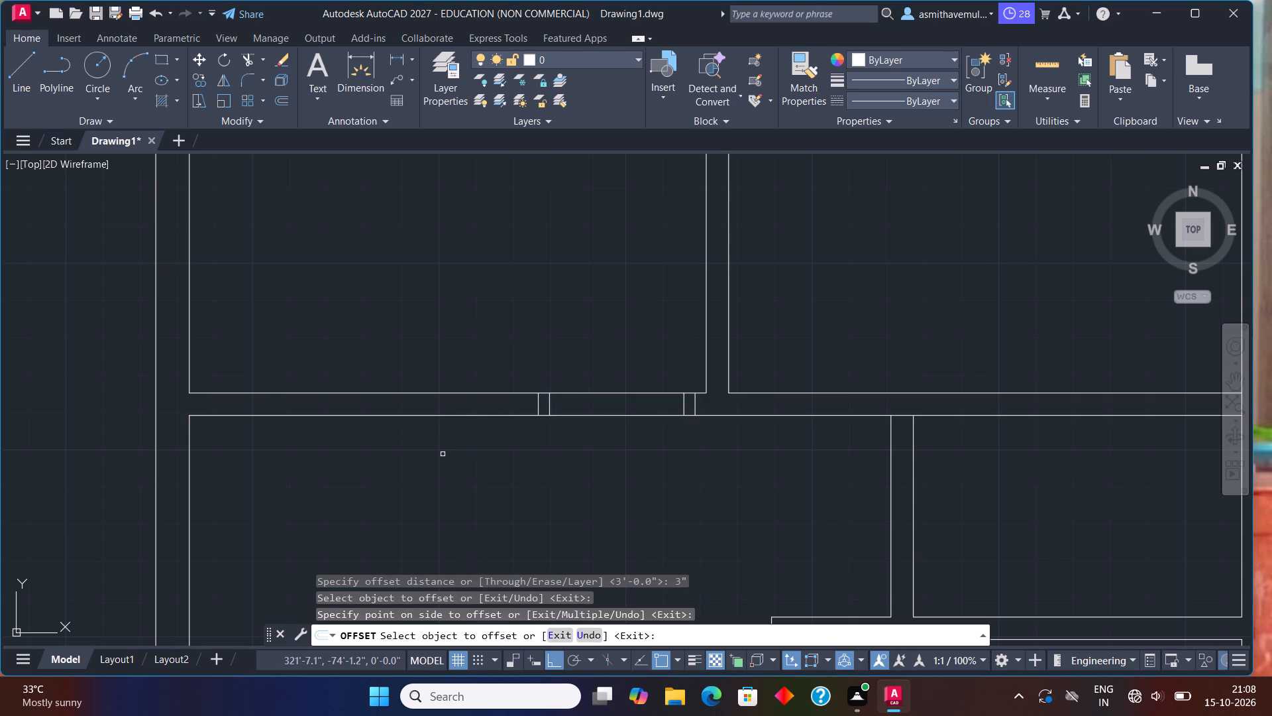
key("Escape")
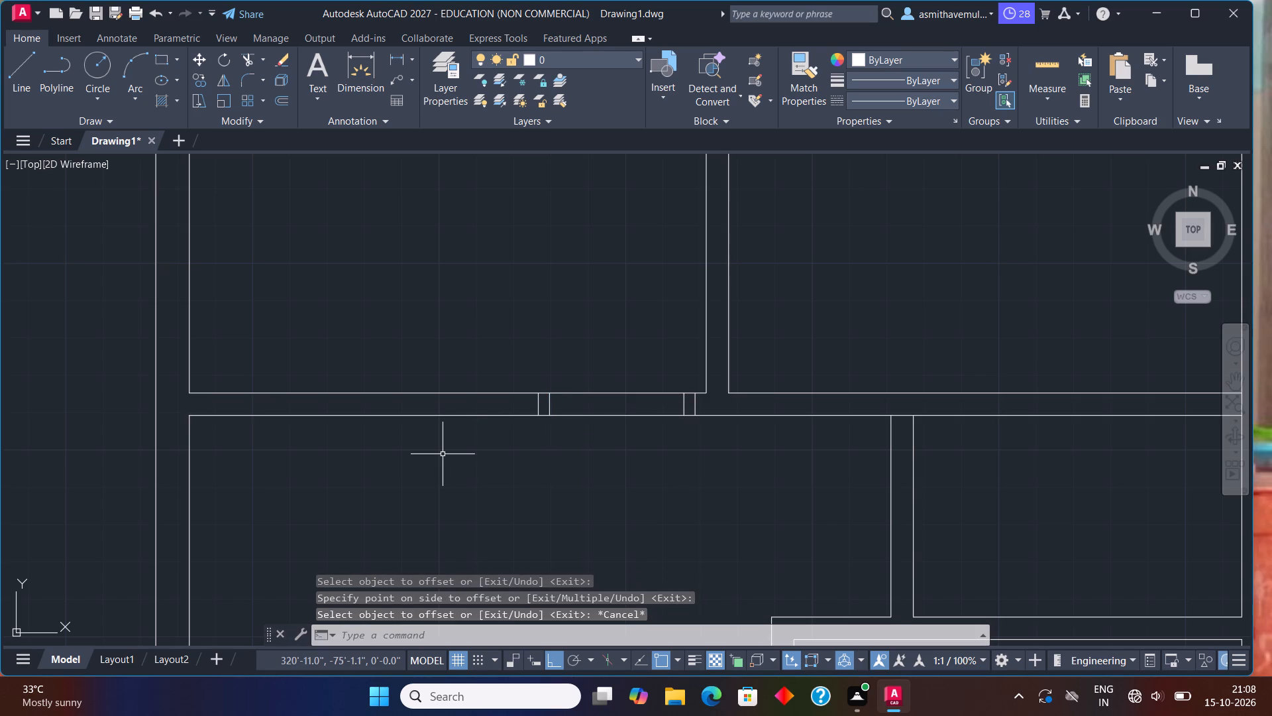
Trim both upper horizontal partition lines between the two inner cross lines to open the upper-left room's 3' doorway.
type("TRU")
key("BackSpace")
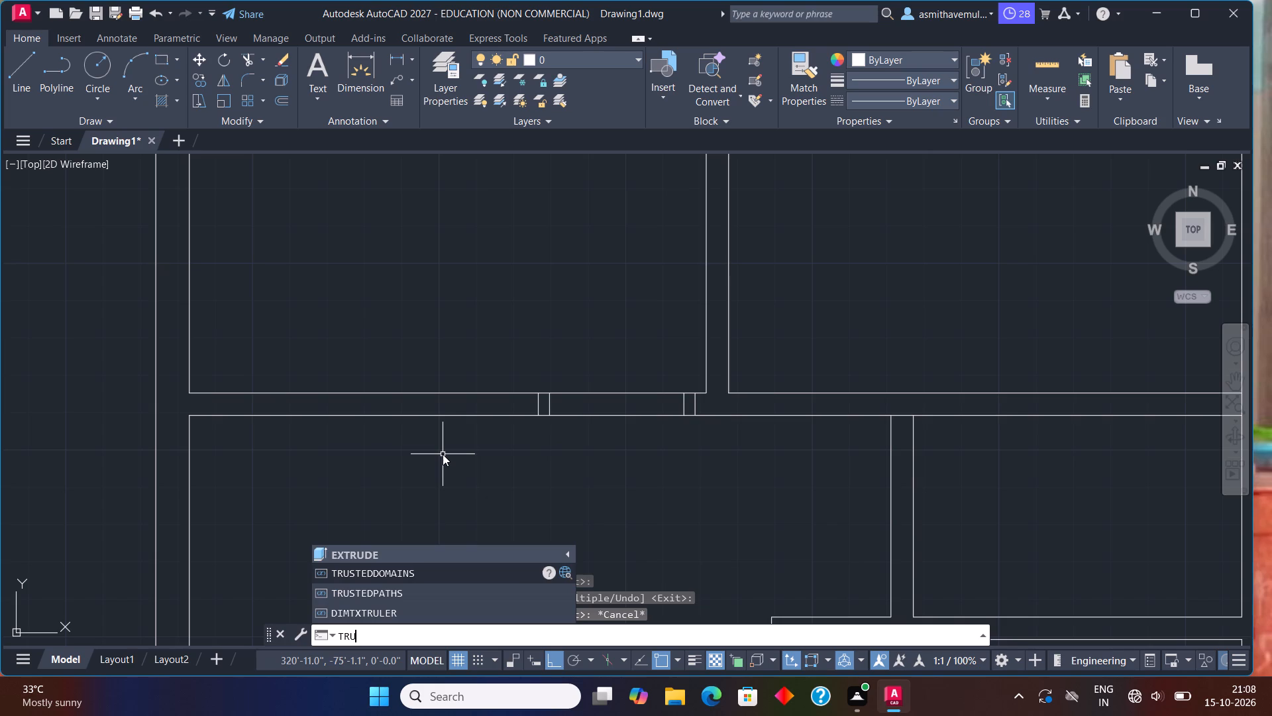
type("IM")
key("BackSpace")
key("BackSpace")
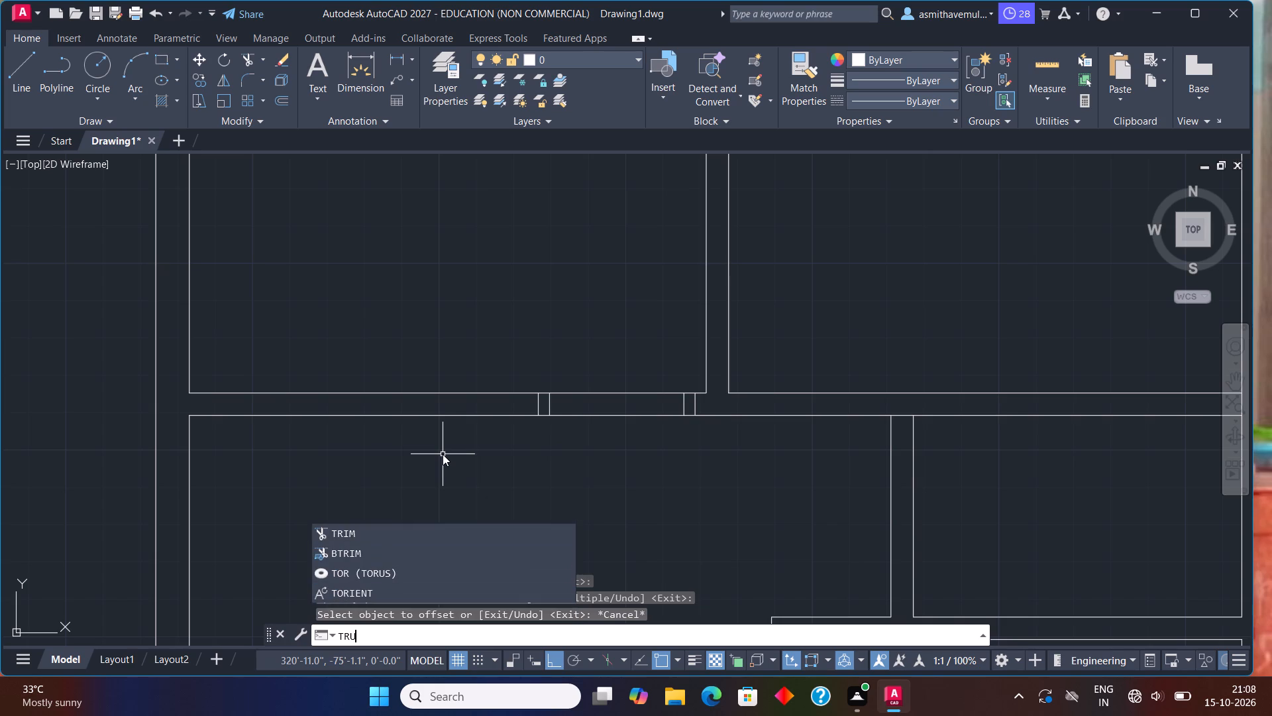
key("i")
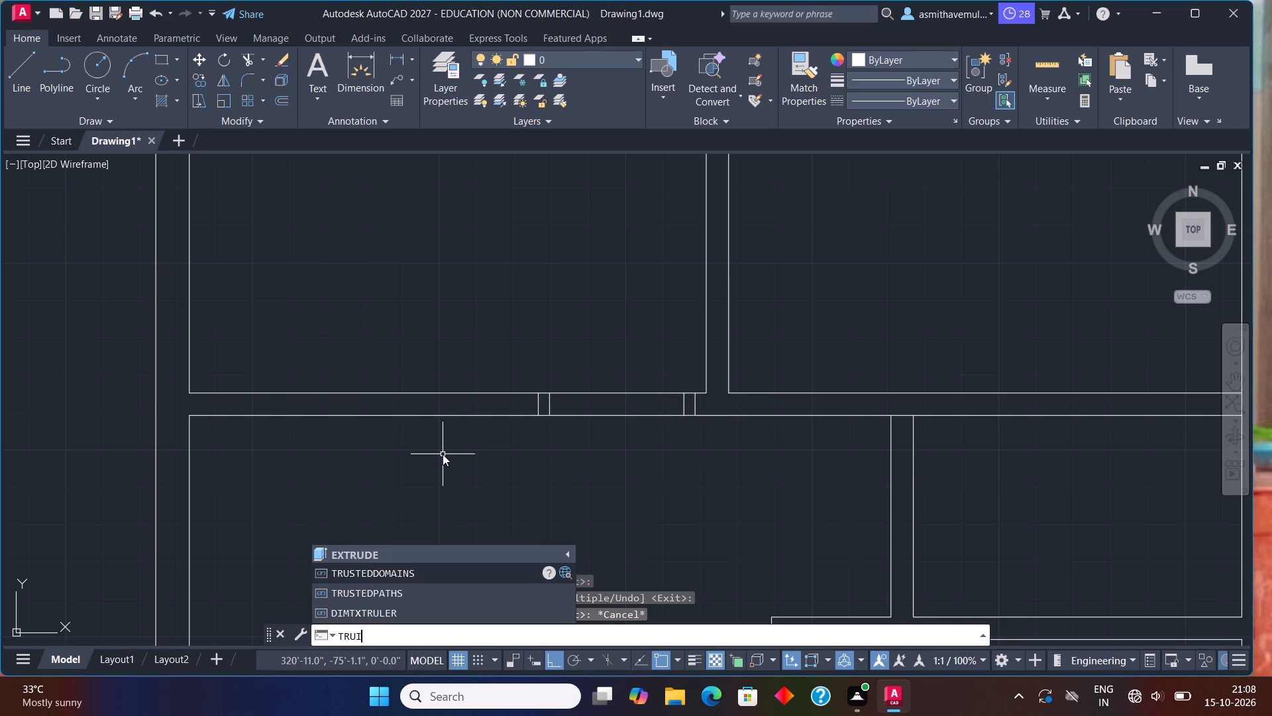
key("BackSpace")
key("BackSpace")
type("IM")
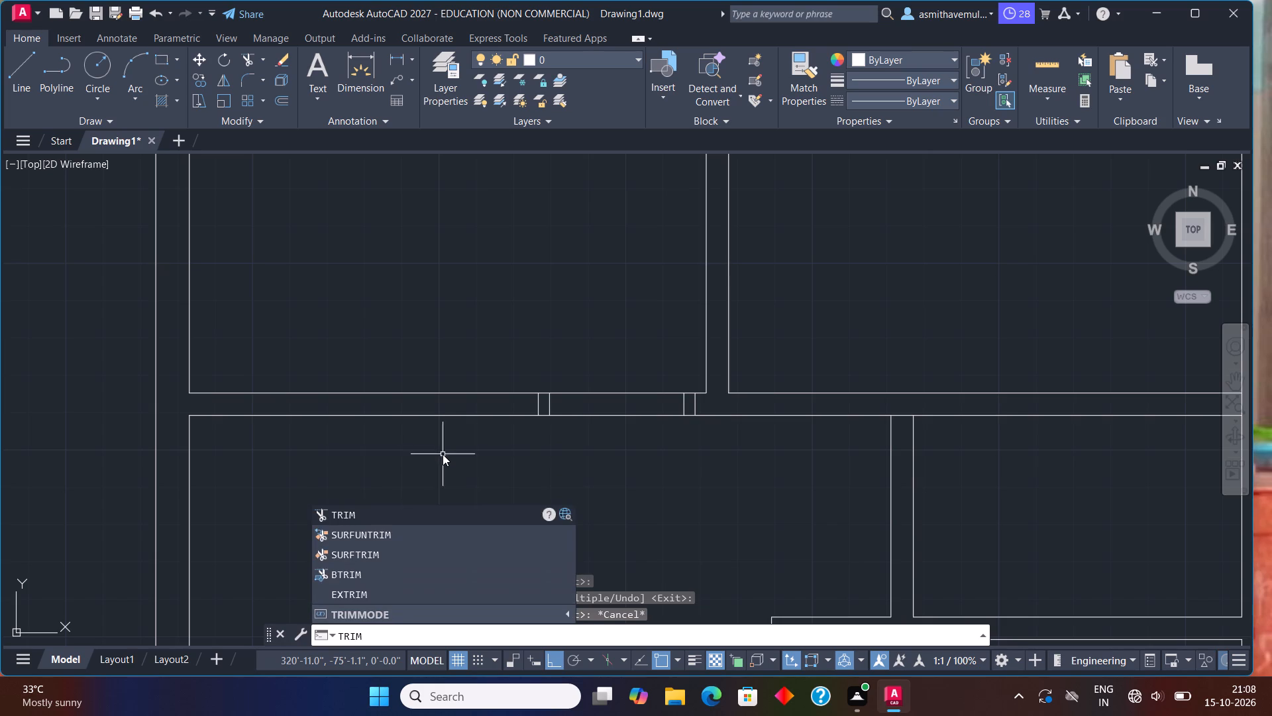
key("Return")
left_click_drag(608, 431, 610, 349)
key("Escape")
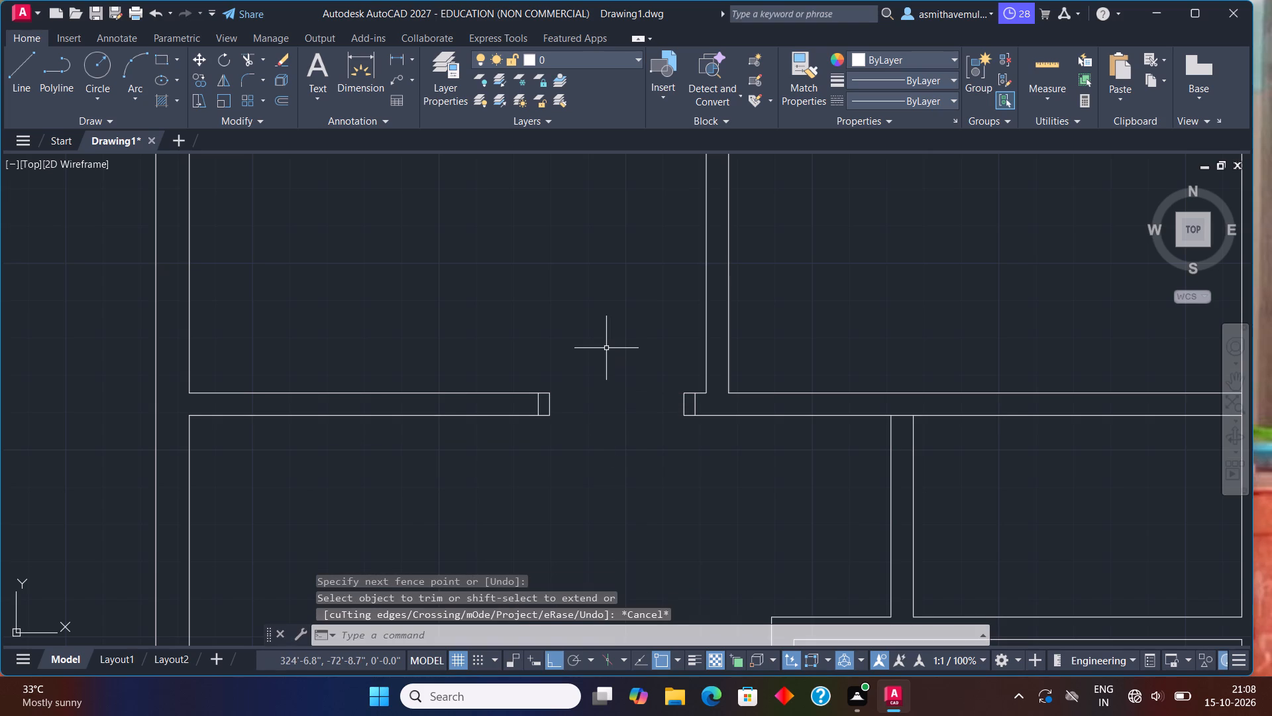
Draw a line across the upper horizontal partition, starting at offset @3",0 from the upper-right room's lower-left corner.
middle_click_drag(751, 341, 695, 391)
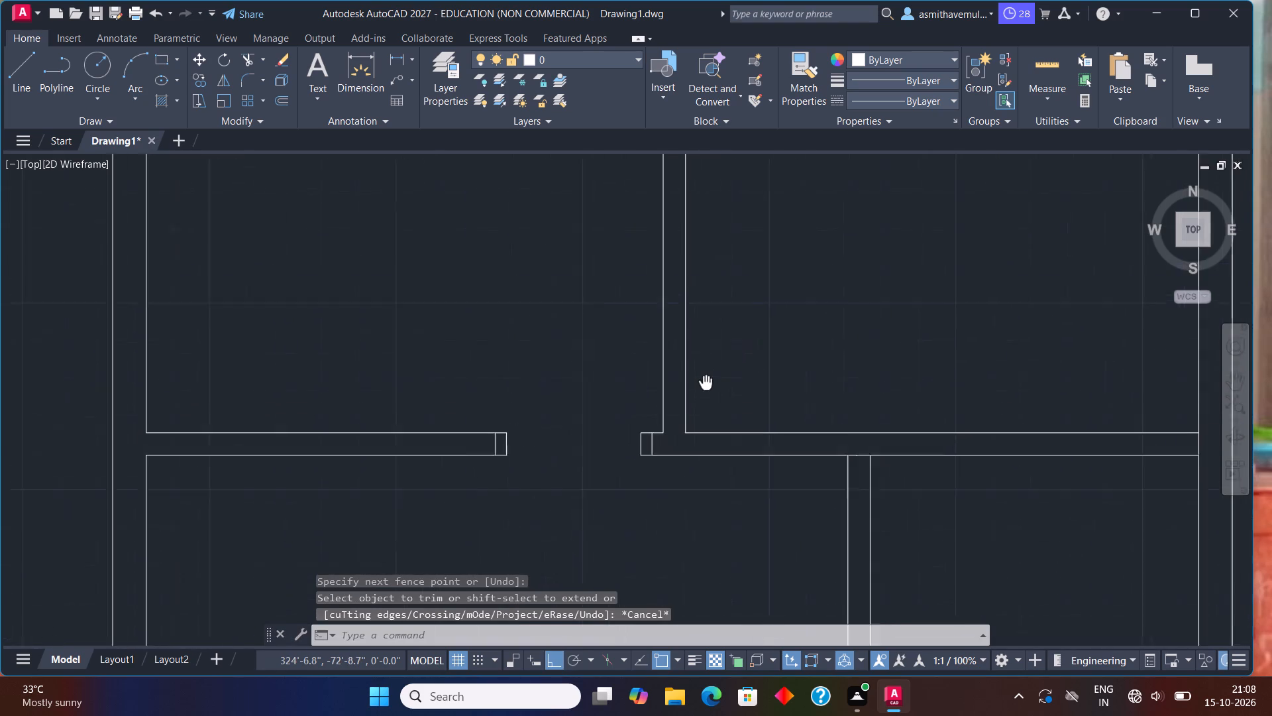
middle_click_drag(695, 391, 683, 400)
key("l")
key("Return")
type("FROM")
key("Return")
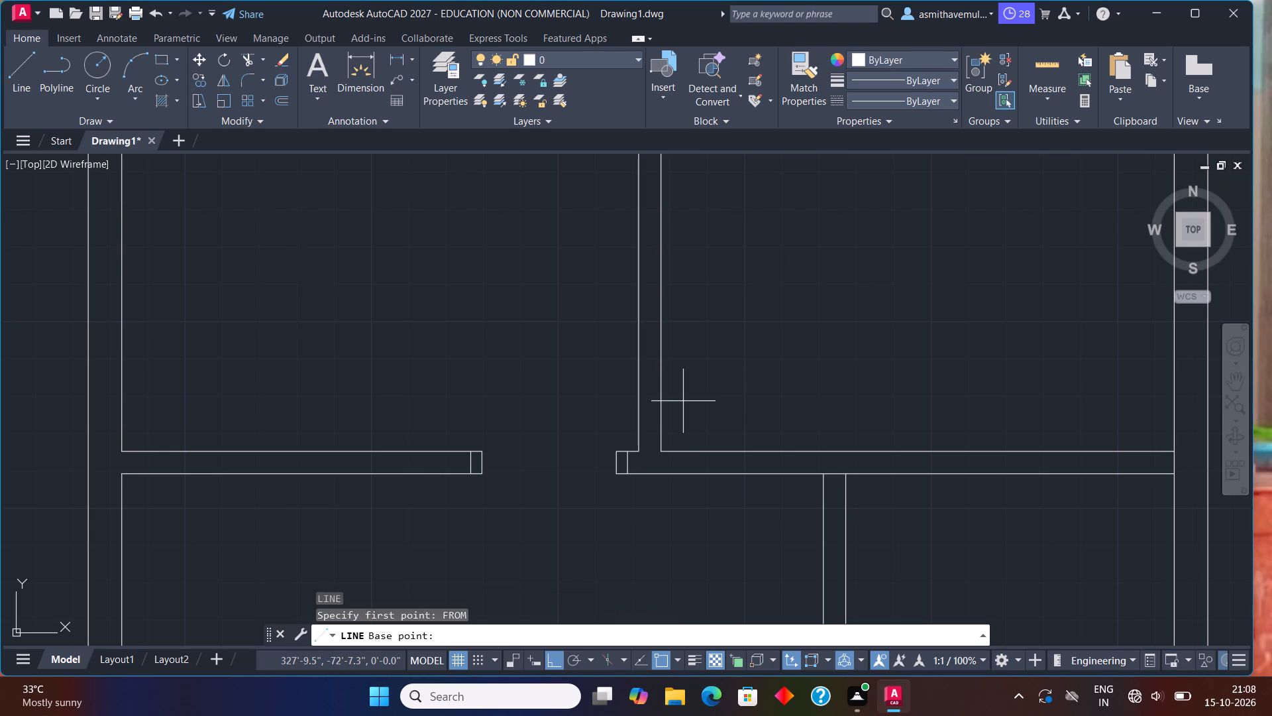
left_click(662, 450)
type("@3")
type("\",0")
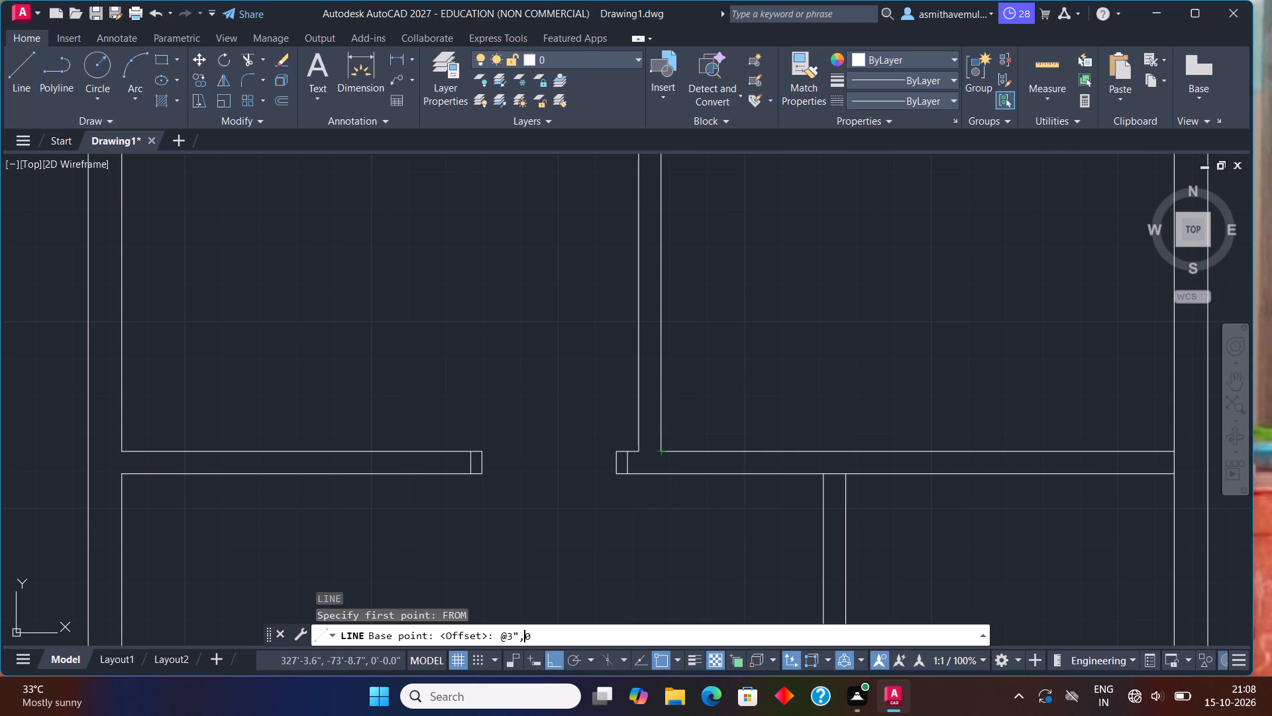
key("Return")
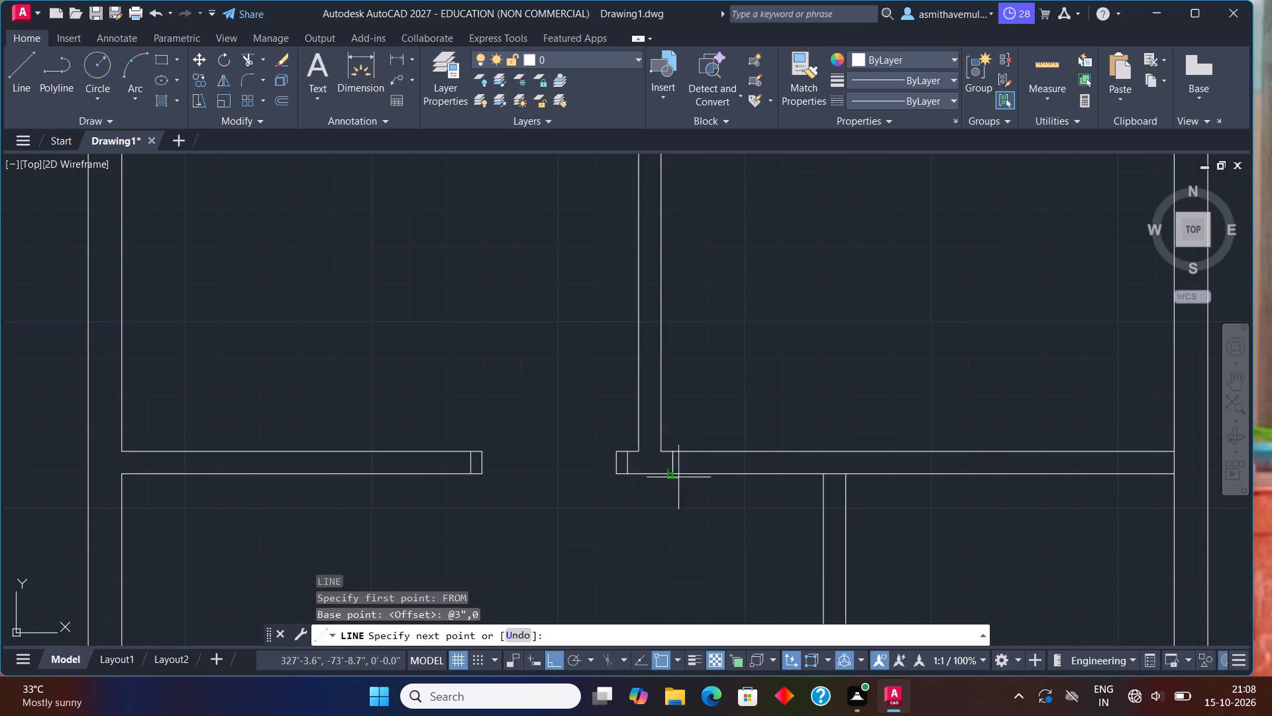
left_click(676, 474)
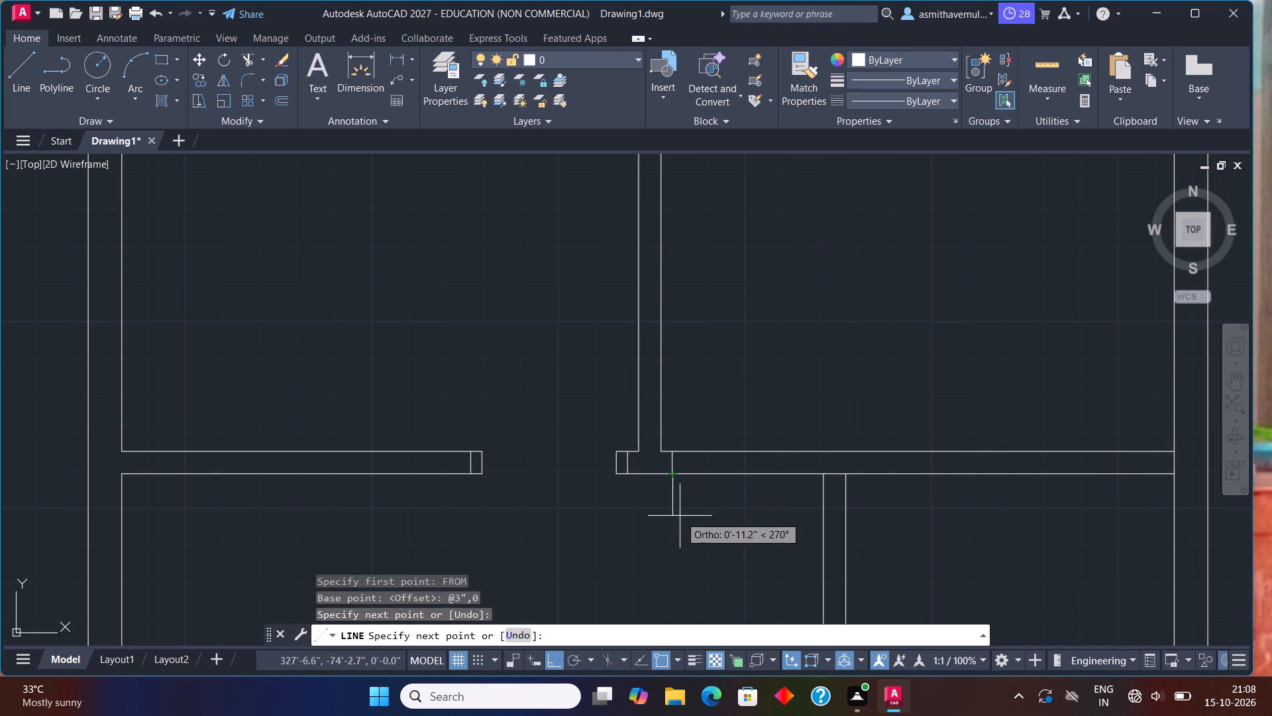
key("Escape")
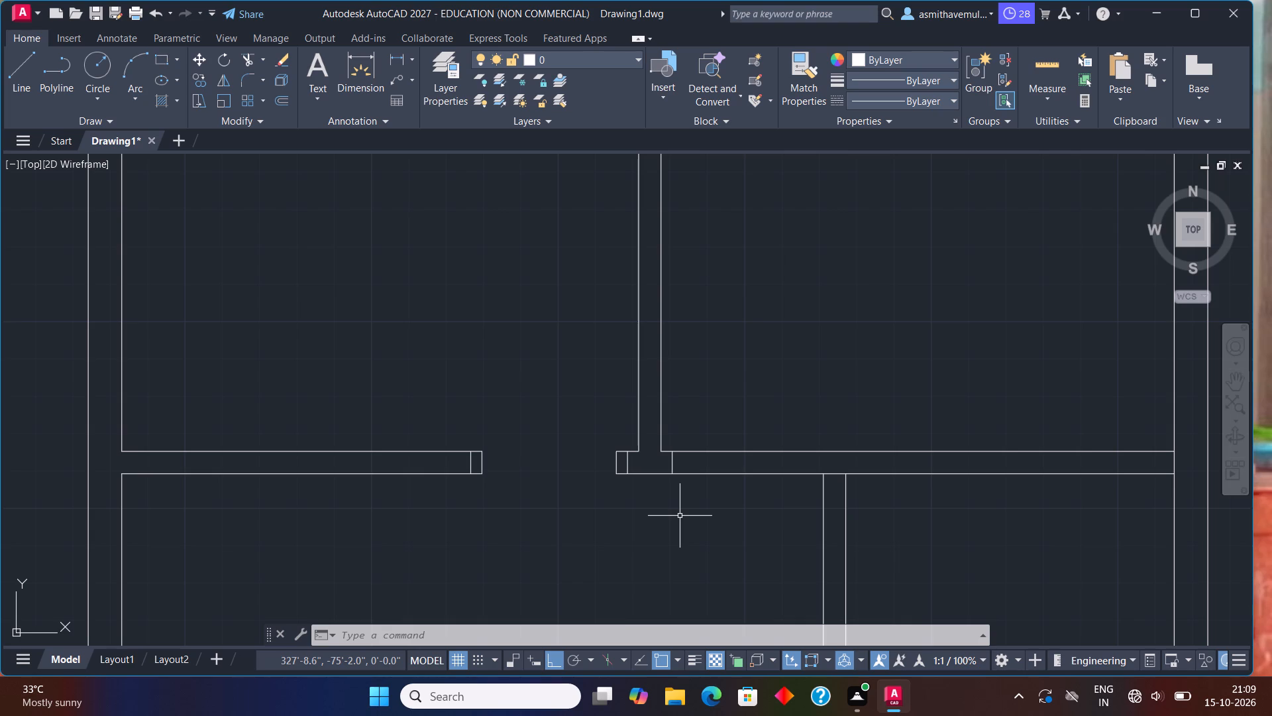
key("Return")
key("Escape")
Offset the new short cross line below the upper-right room 3" to the right.
key("o")
key("Return")
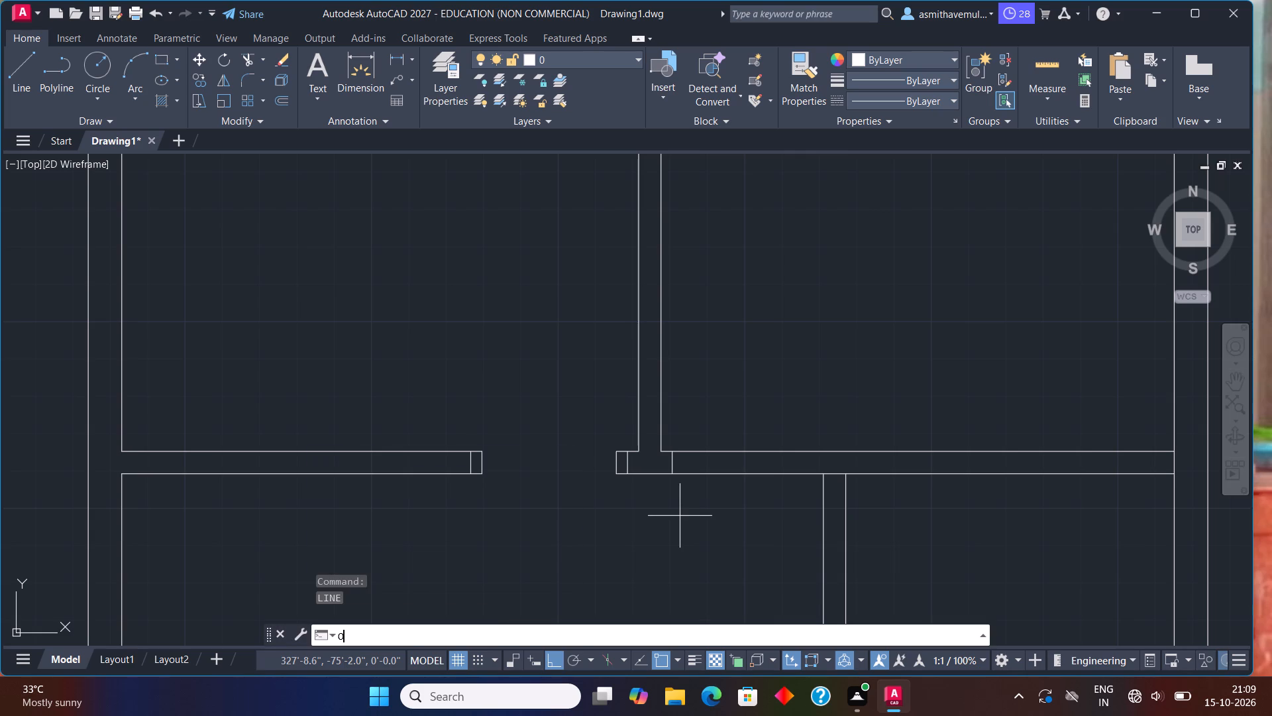
key("3")
key("shift+quotedbl")
key("Return")
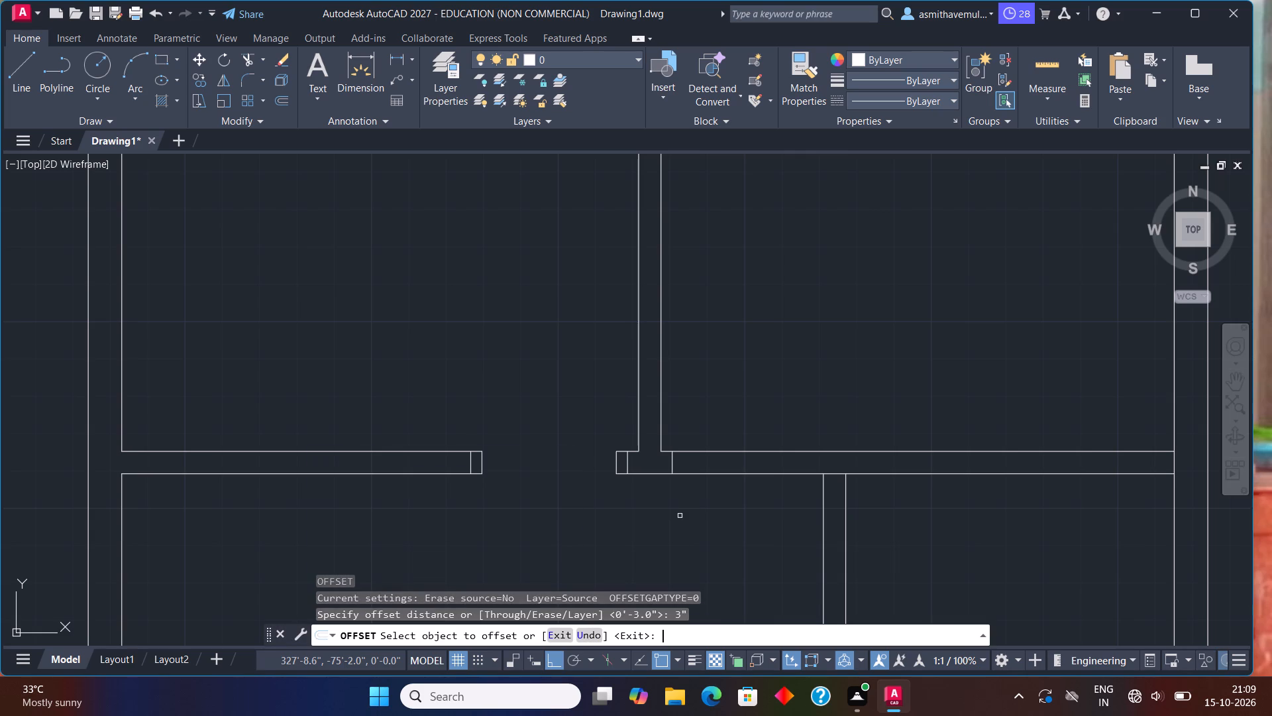
left_click(670, 462)
left_click(707, 465)
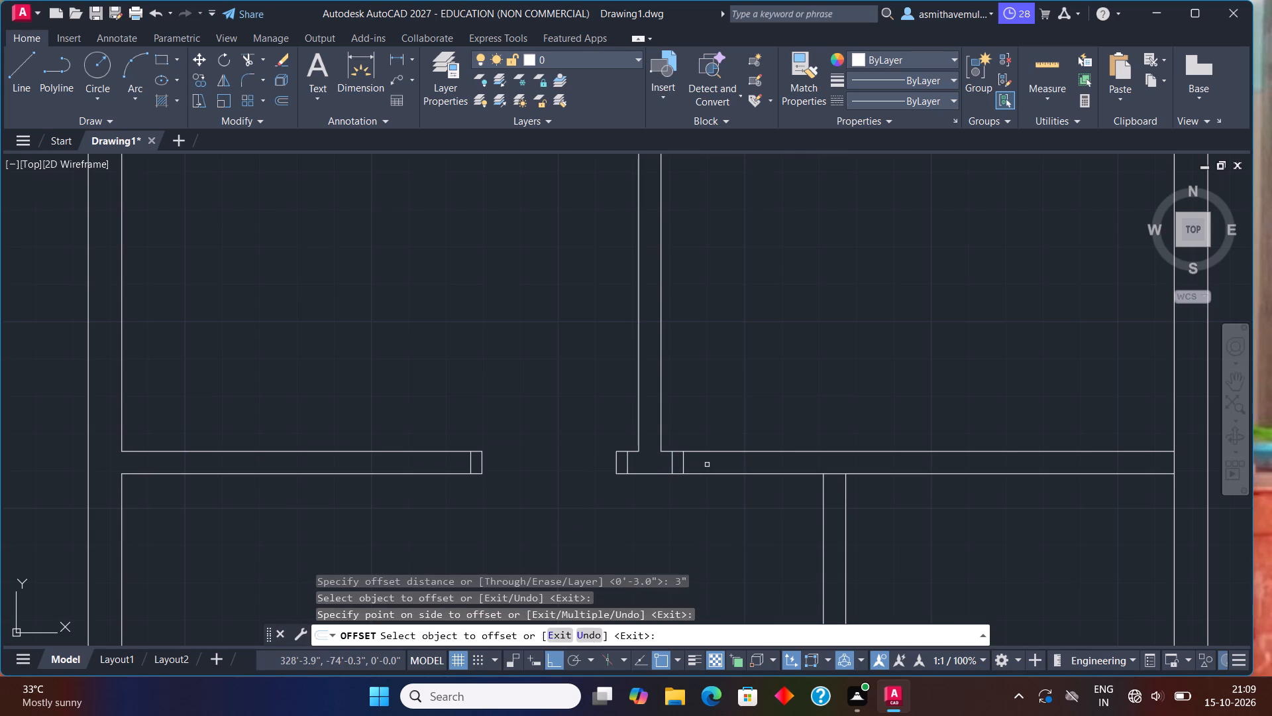
key("Escape")
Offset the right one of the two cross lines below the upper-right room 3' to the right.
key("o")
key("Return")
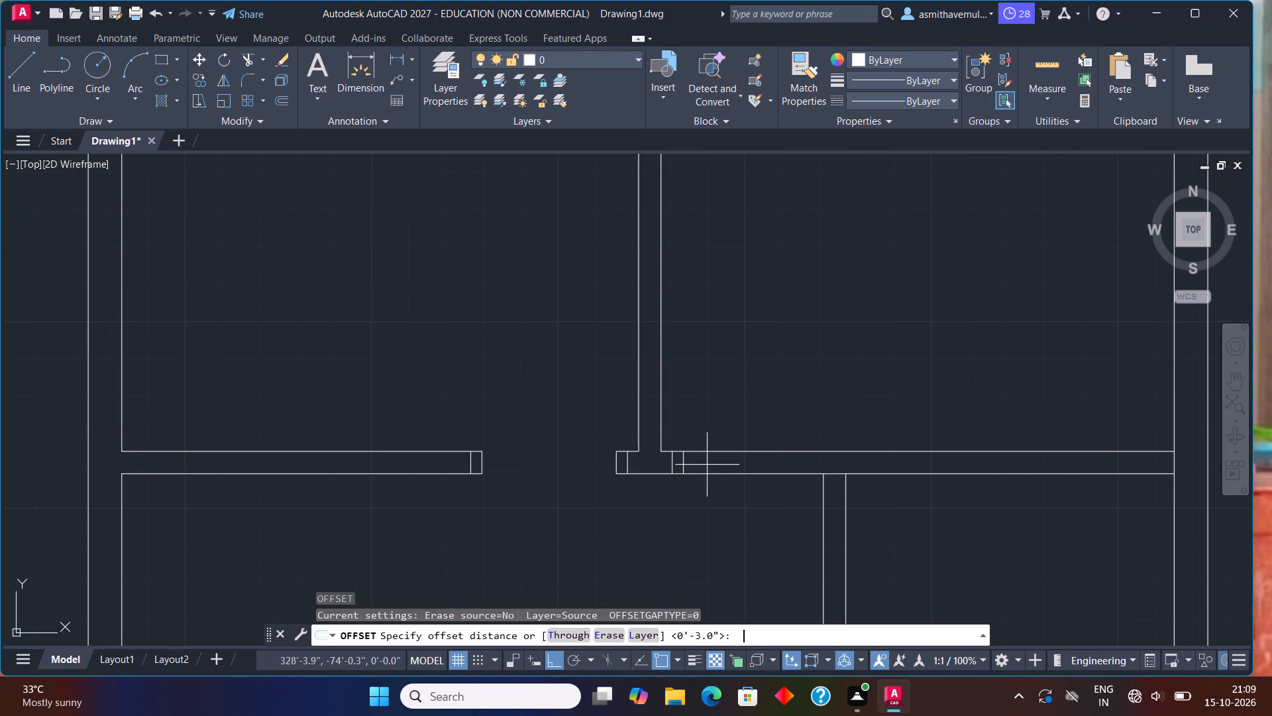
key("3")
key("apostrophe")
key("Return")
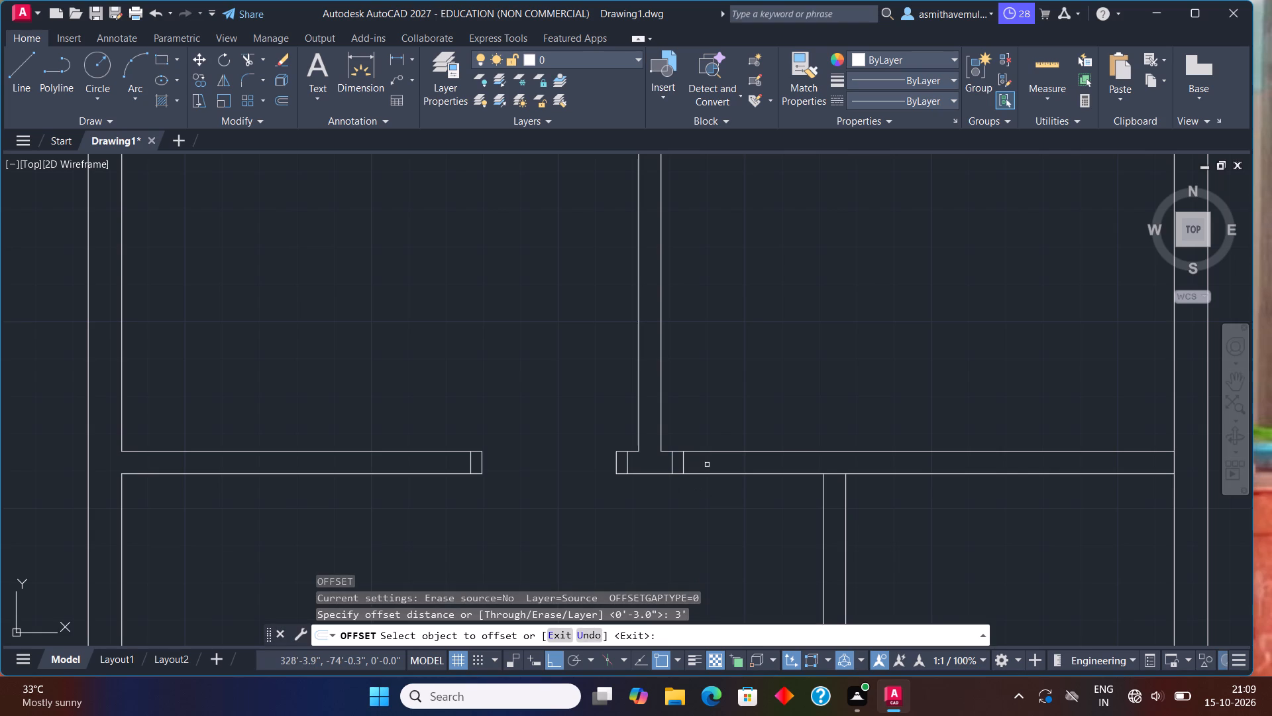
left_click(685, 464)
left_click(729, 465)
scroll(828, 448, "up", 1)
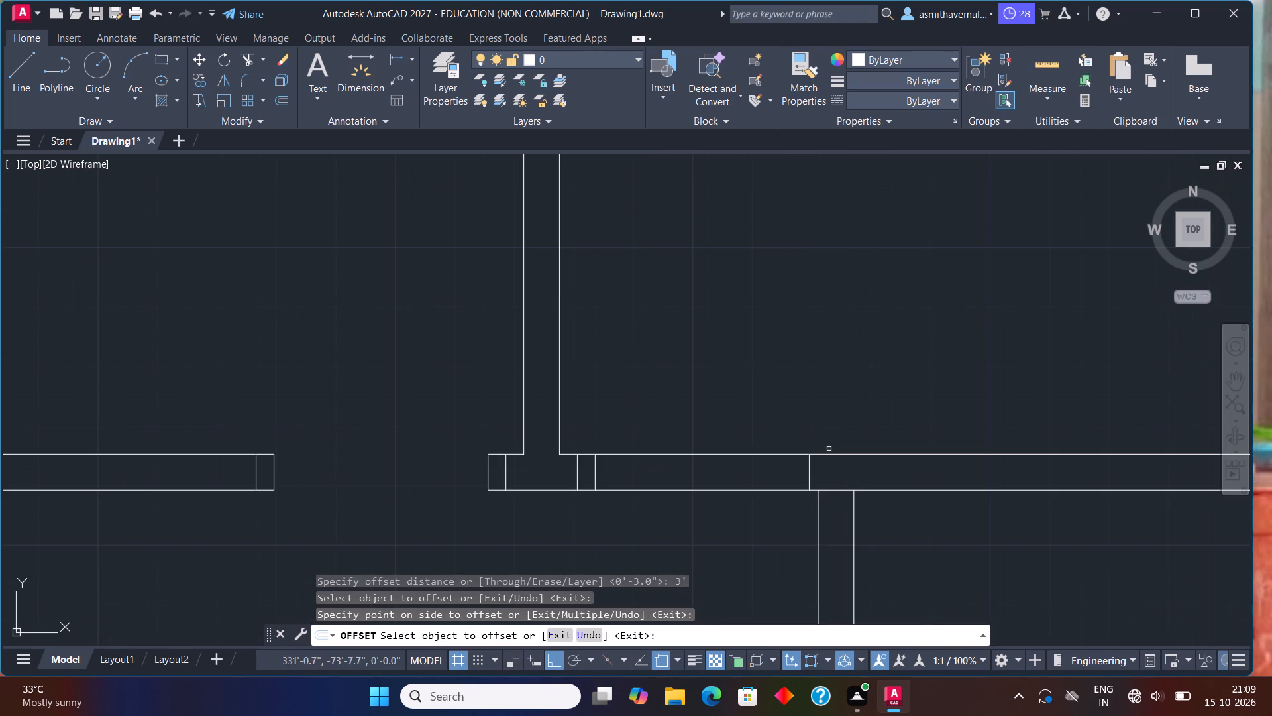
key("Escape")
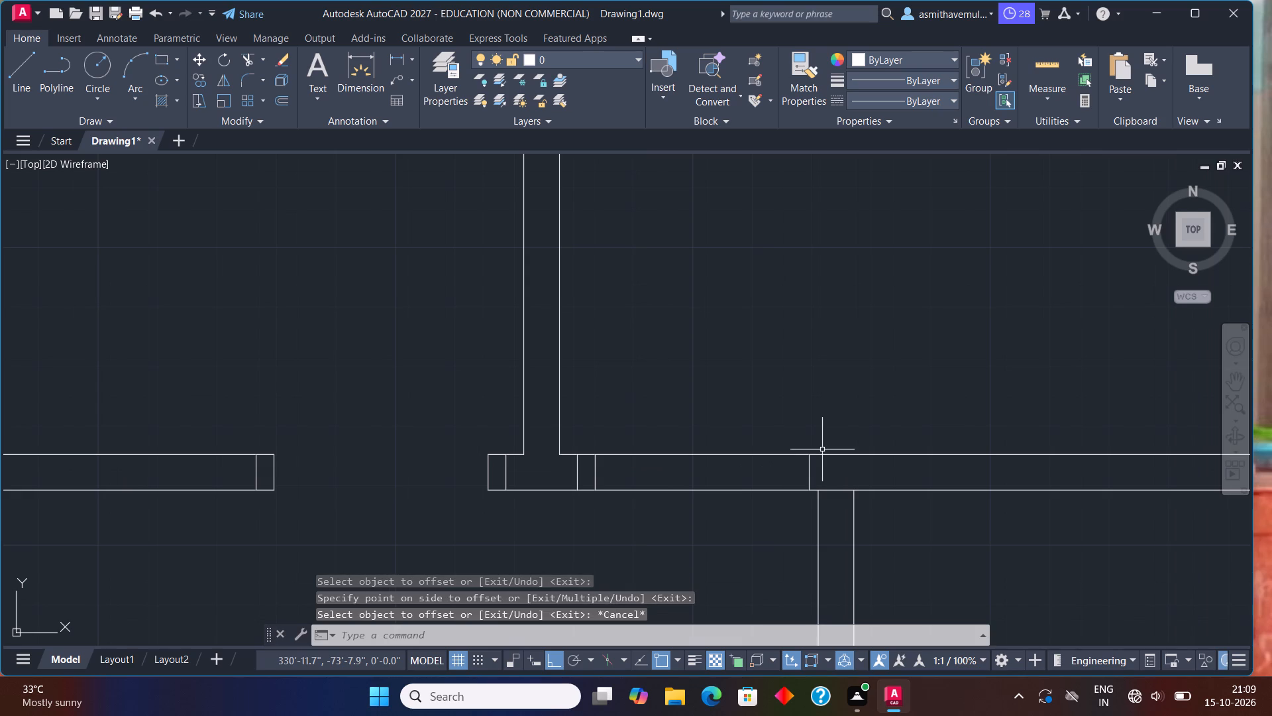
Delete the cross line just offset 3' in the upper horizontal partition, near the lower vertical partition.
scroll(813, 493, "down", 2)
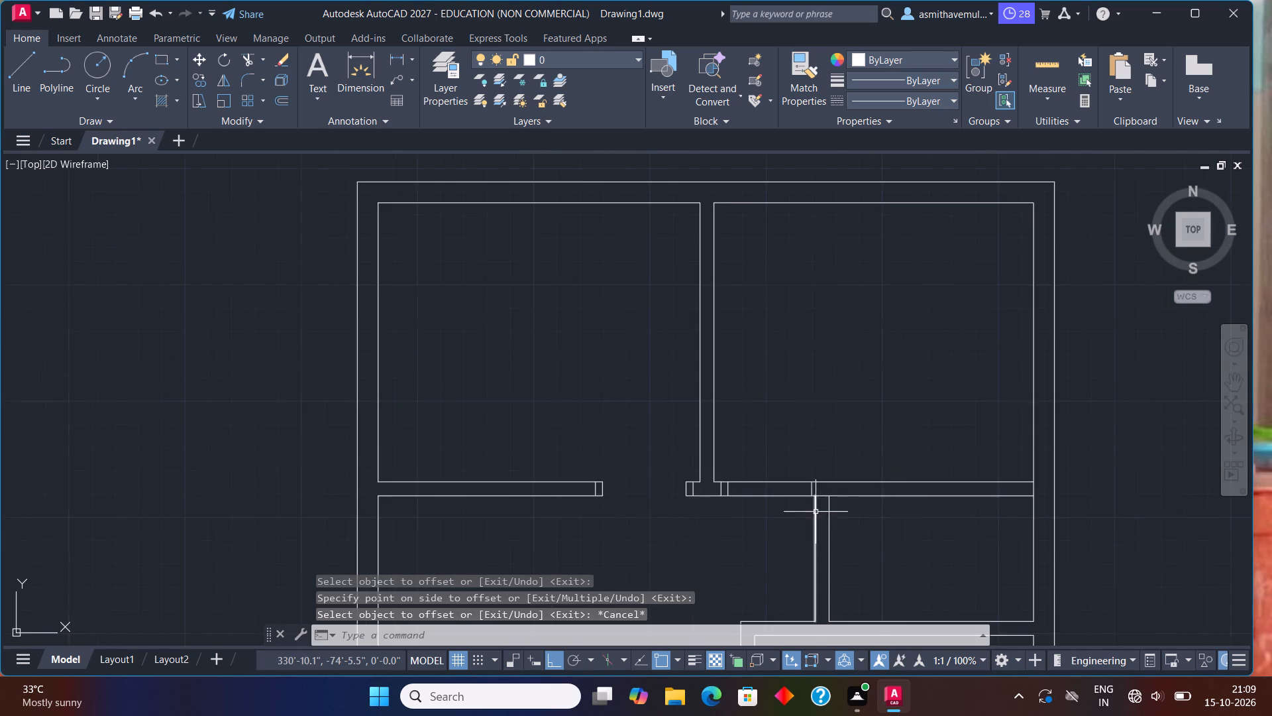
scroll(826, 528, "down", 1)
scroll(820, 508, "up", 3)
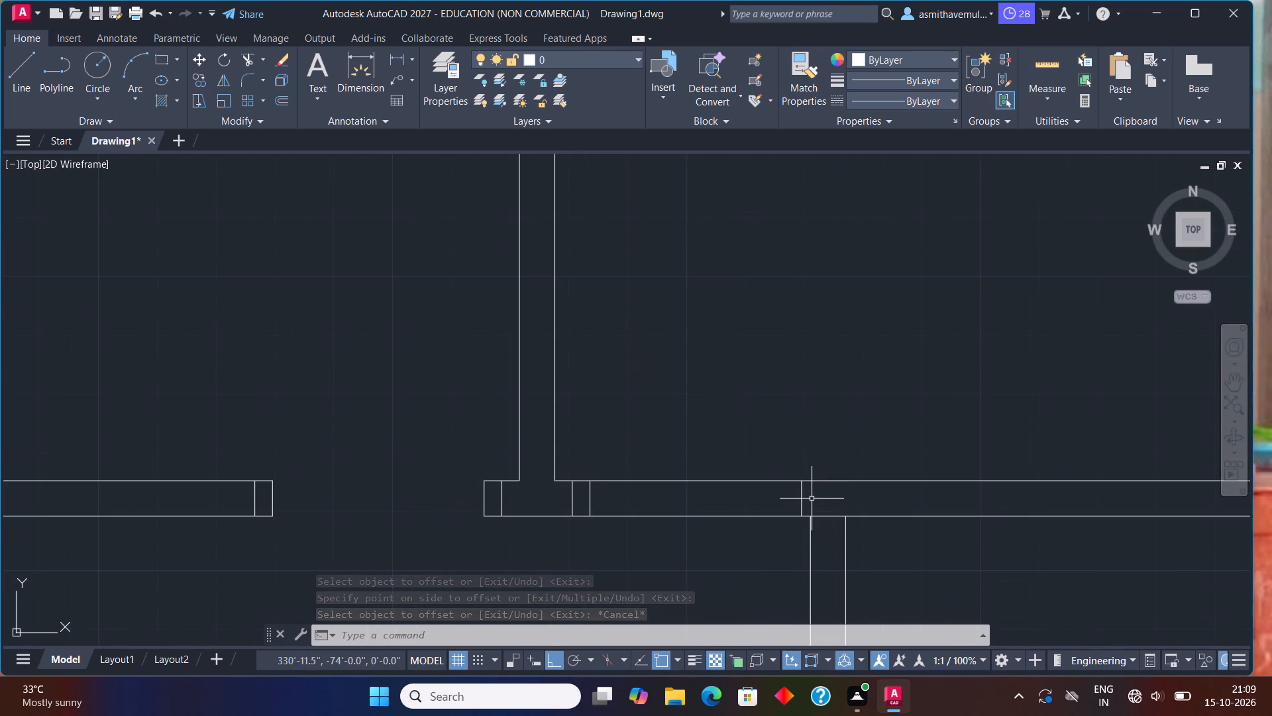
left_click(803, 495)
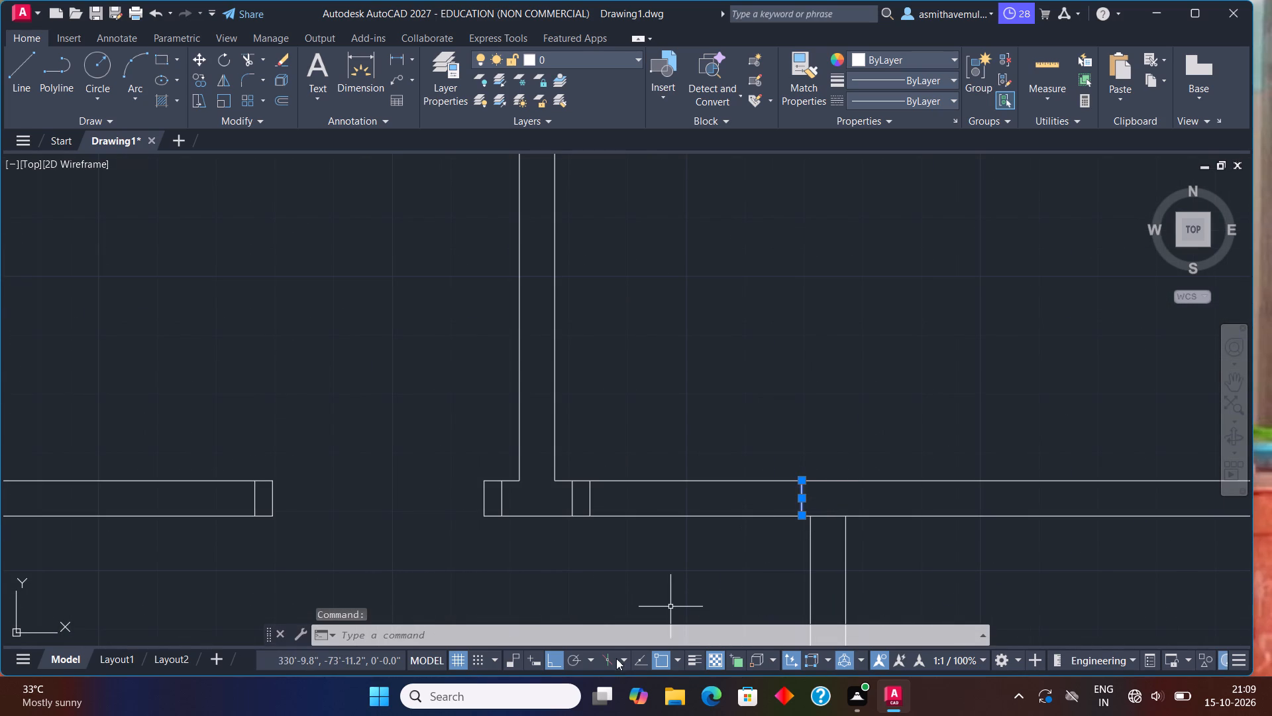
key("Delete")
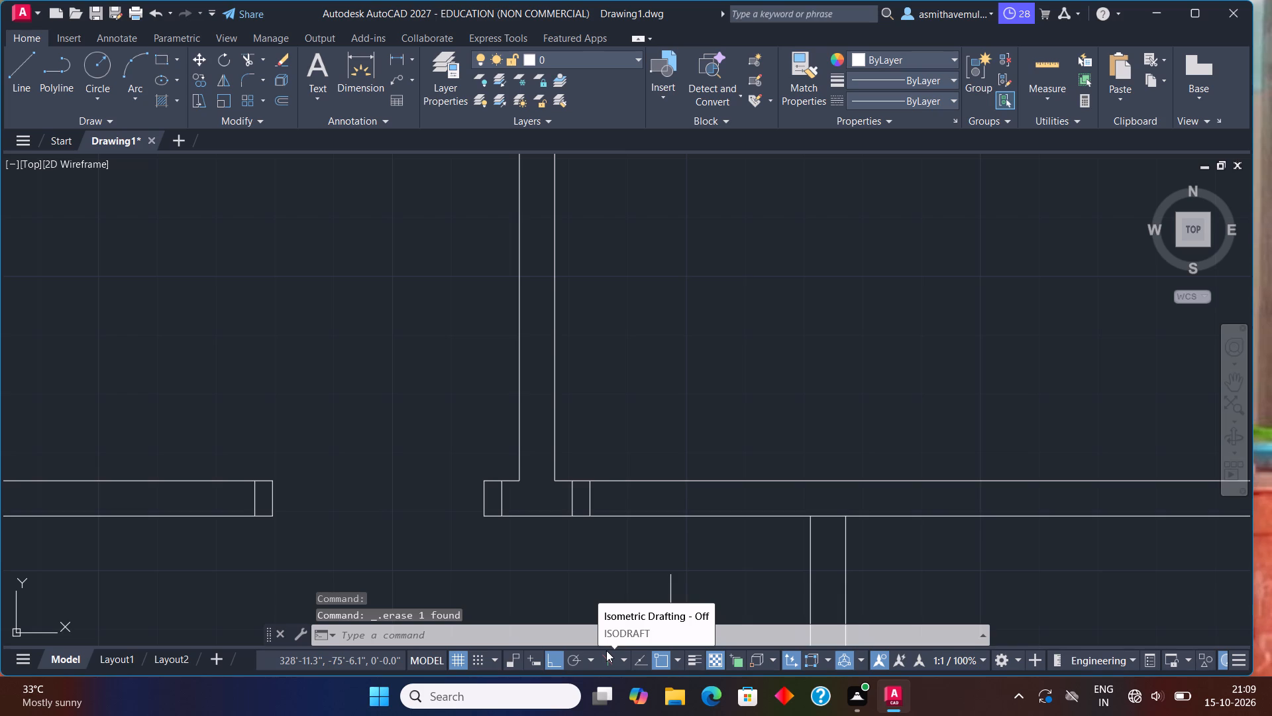
Offset the right one of the two cross lines at the upper-right room's lower-left corner 3' to the right.
key("o")
key("Return")
key("3")
key("apostrophe")
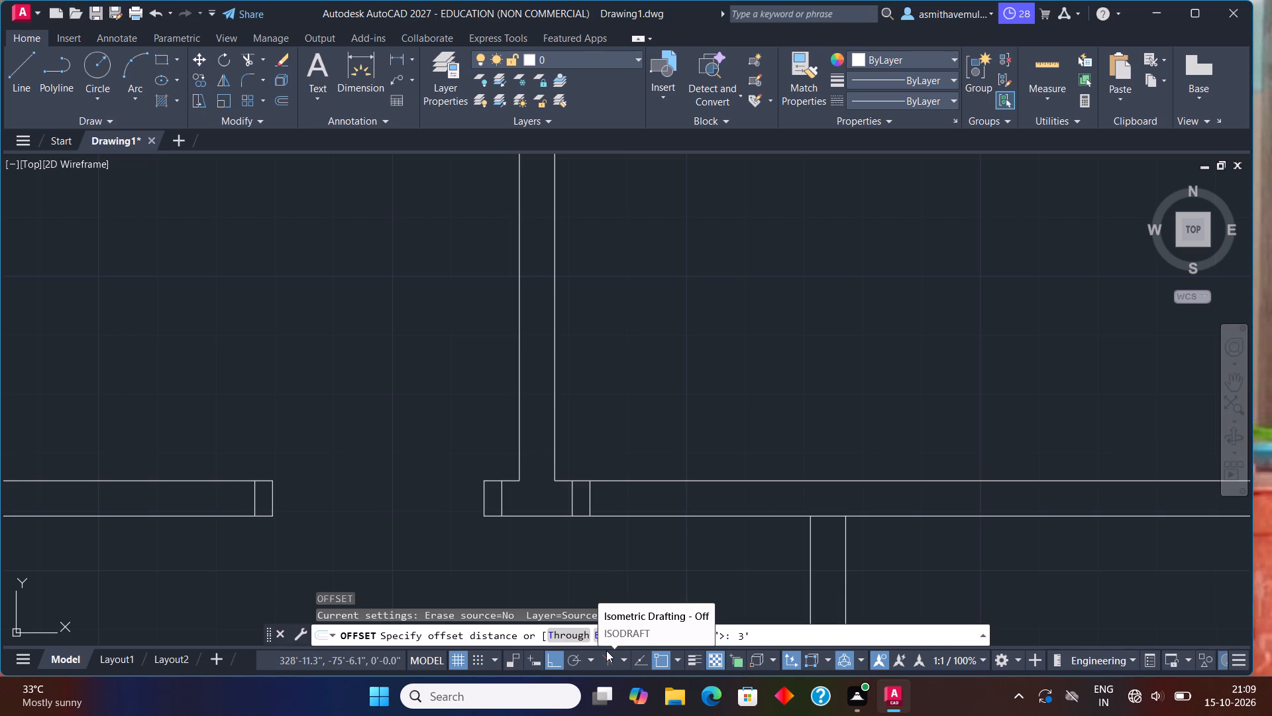
key("Return")
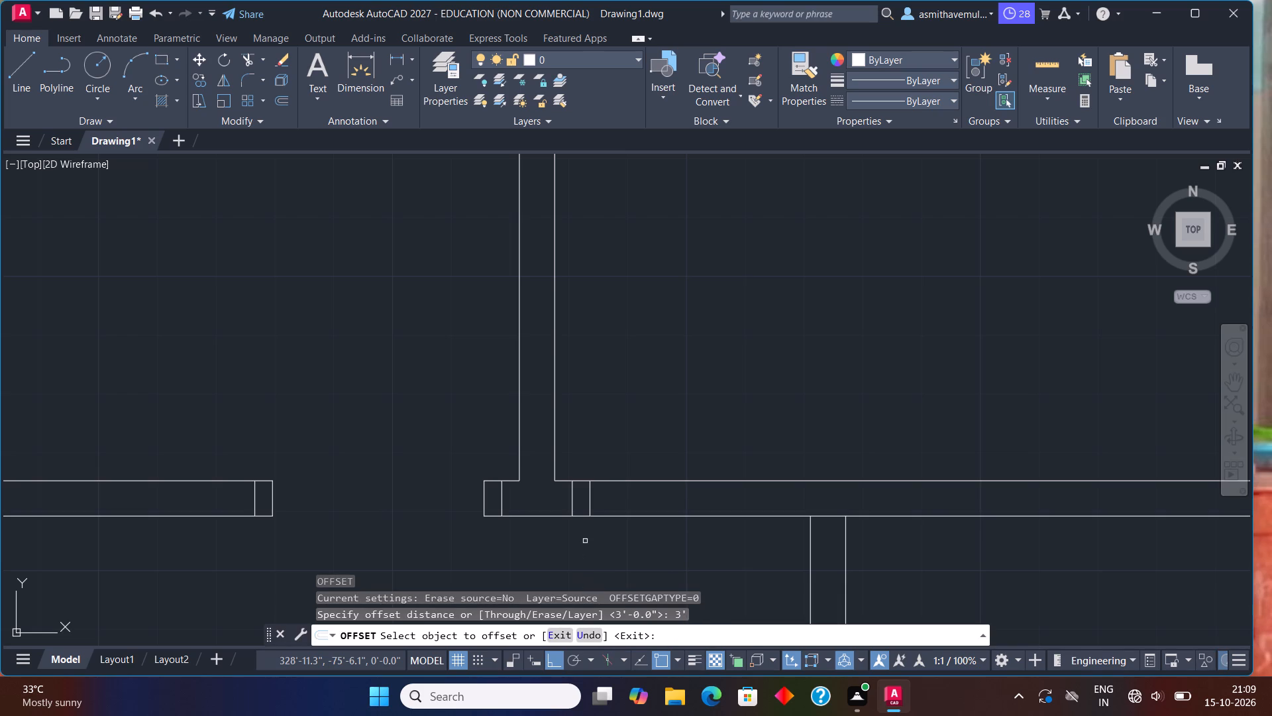
left_click(592, 507)
left_click(686, 503)
key("Escape")
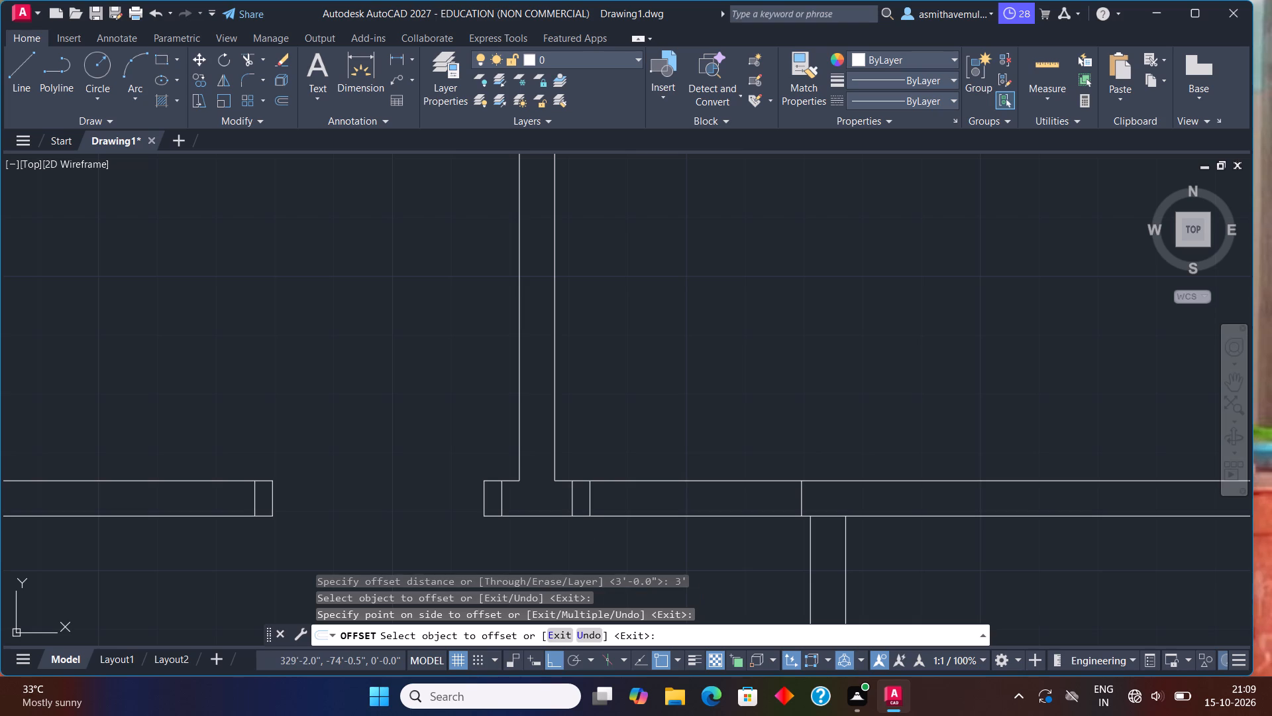
Offset the single cross line just above the lower vertical partition 3" to the right to form a jamb.
key("o")
key("Return")
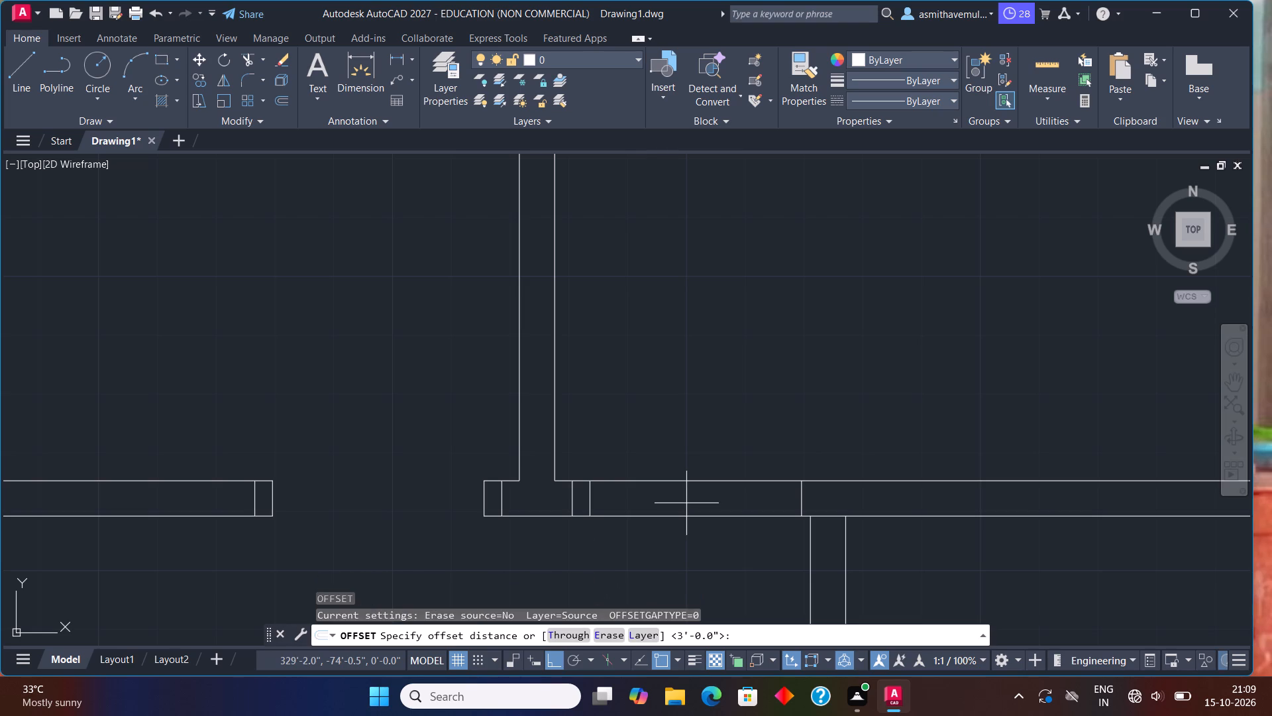
key("3")
key("shift+quotedbl")
key("Return")
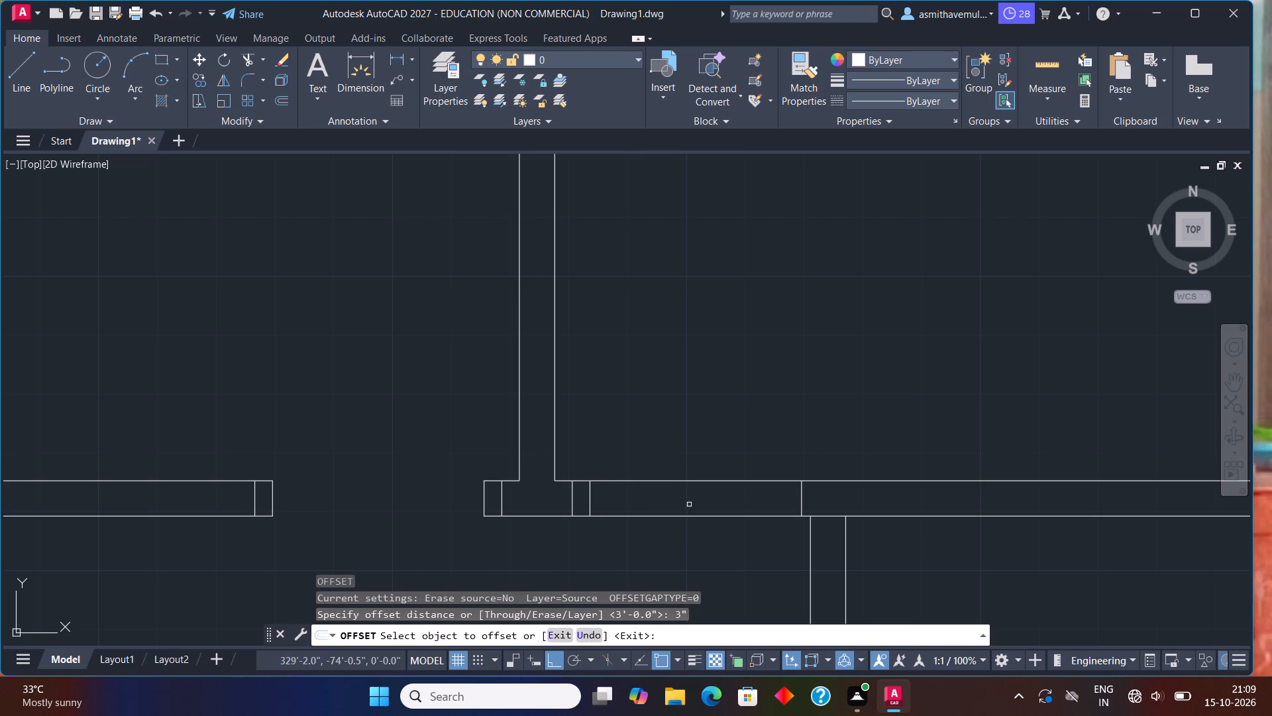
left_click(802, 497)
left_click(815, 500)
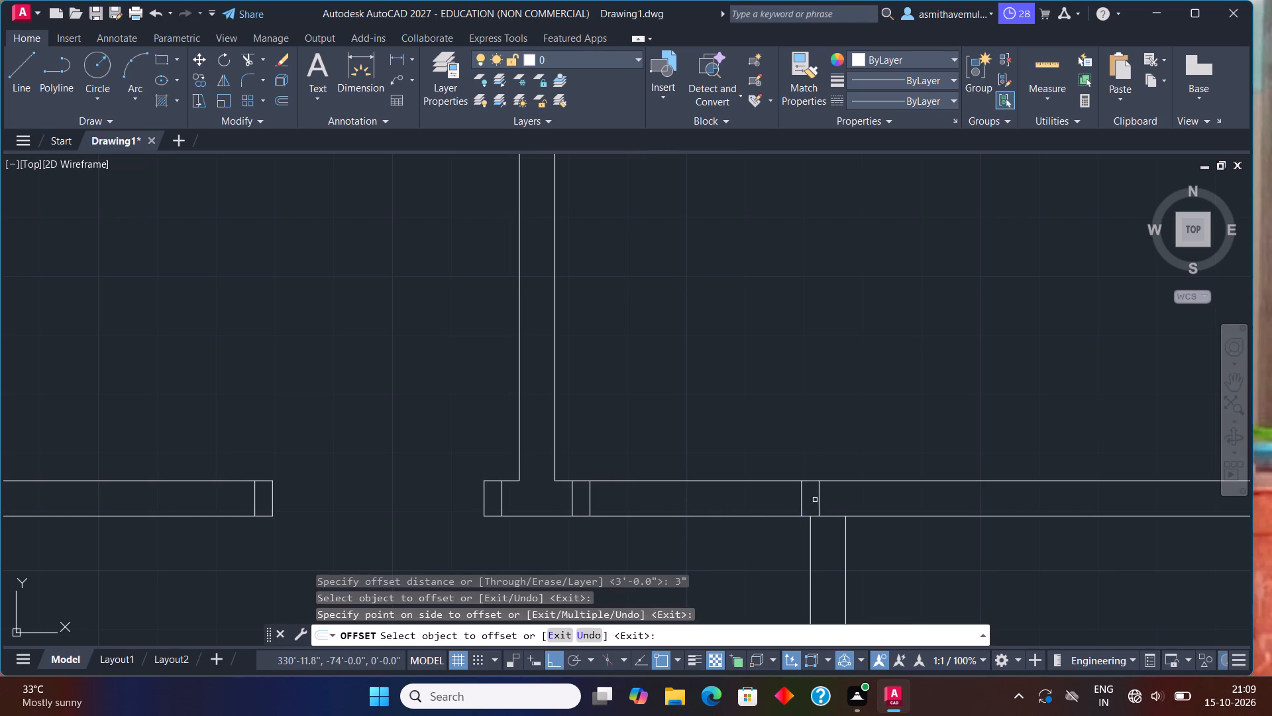
key("Escape")
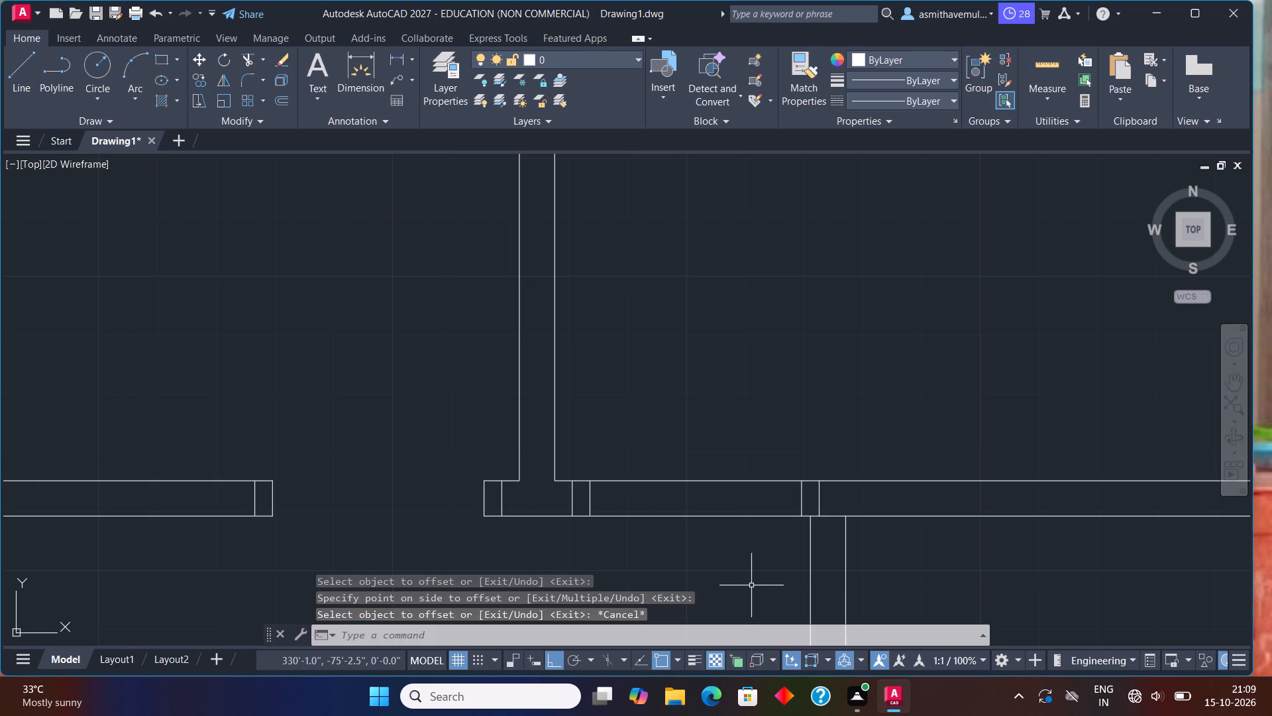
Trim both horizontal partition lines between the jambs to open the doorway of the upper-right room.
type("TRIM")
key("Return")
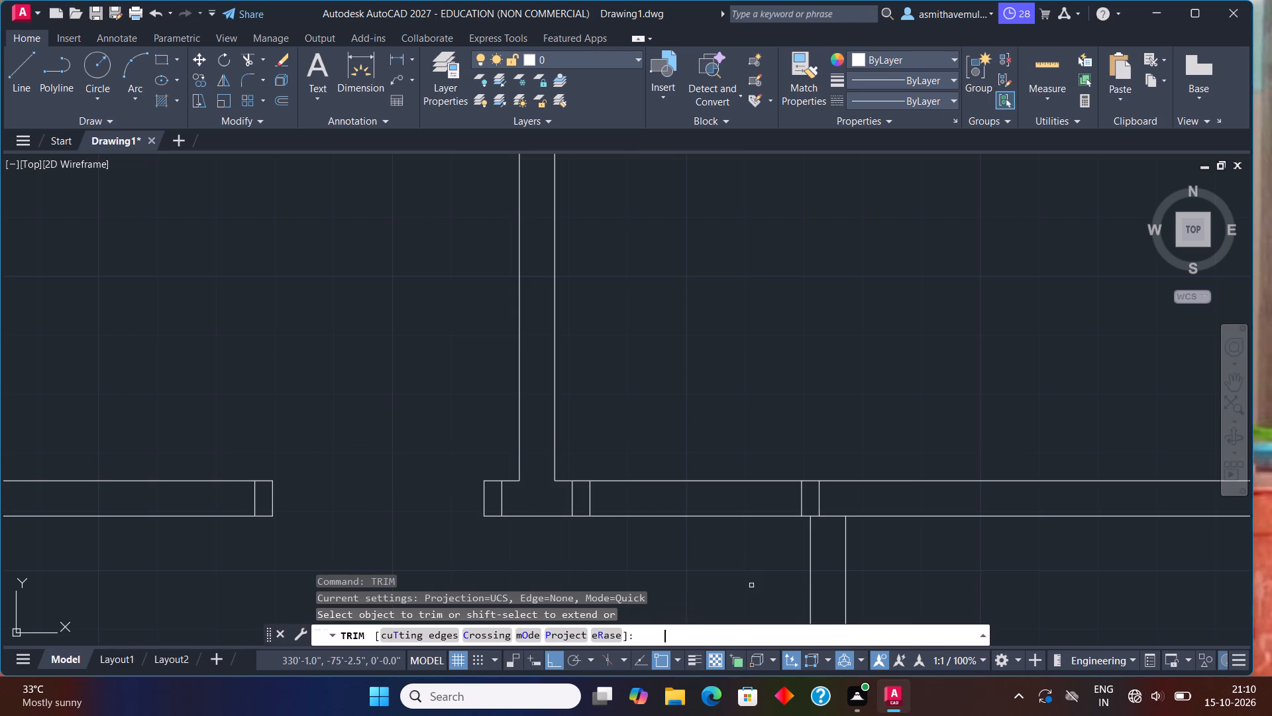
left_click_drag(753, 572, 759, 455)
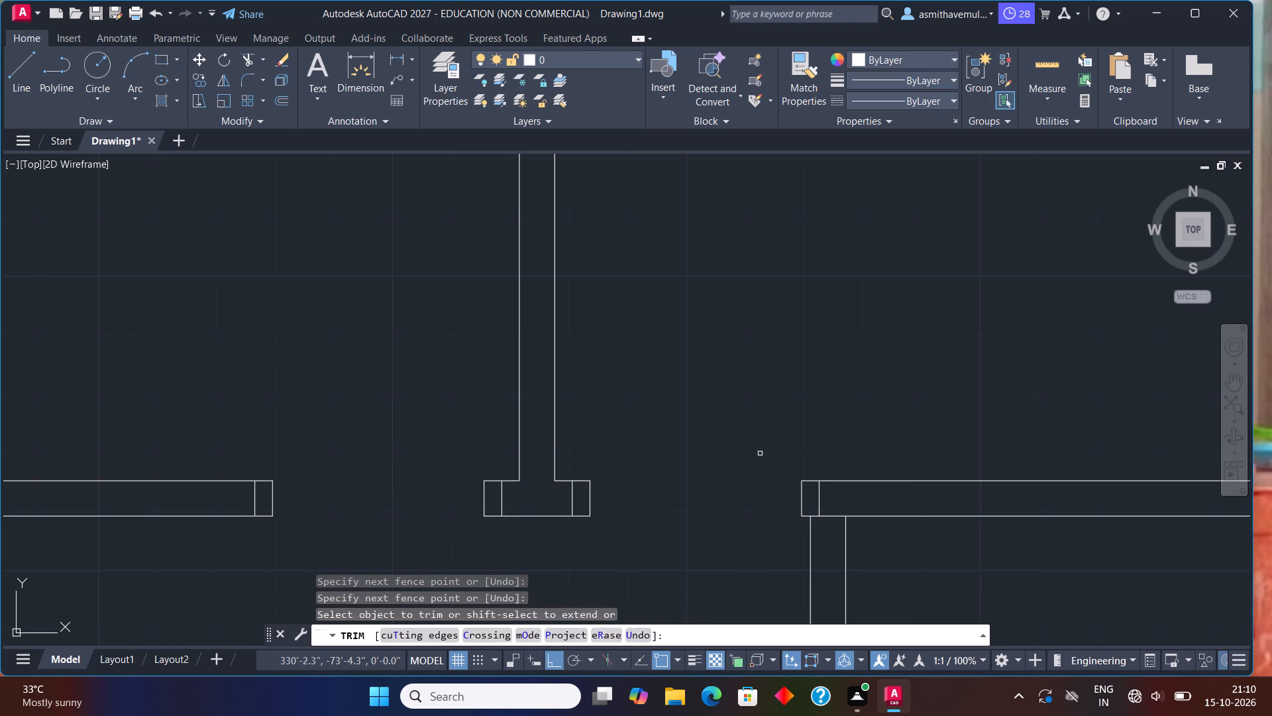
key("Escape")
Draw a 3" by 3' door leaf rectangle upward from the top inner corner of the upper-right room's left jamb.
key("r")
type("EC")
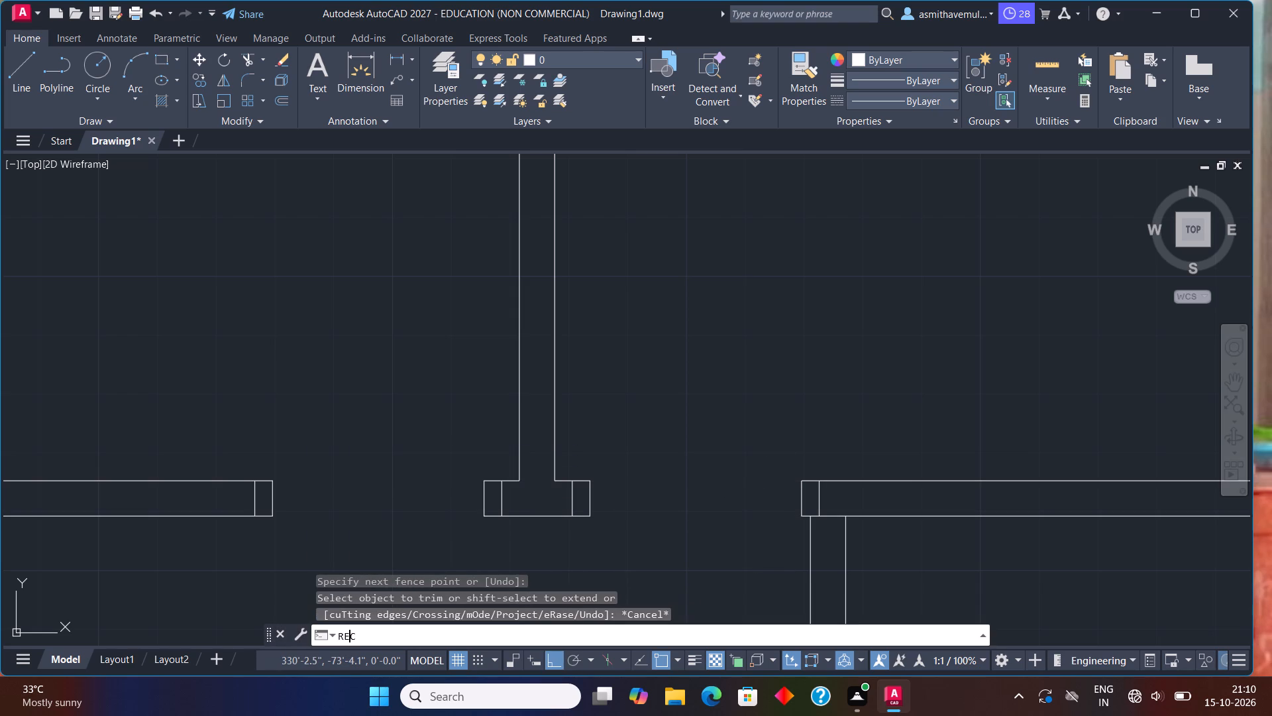
key("Return")
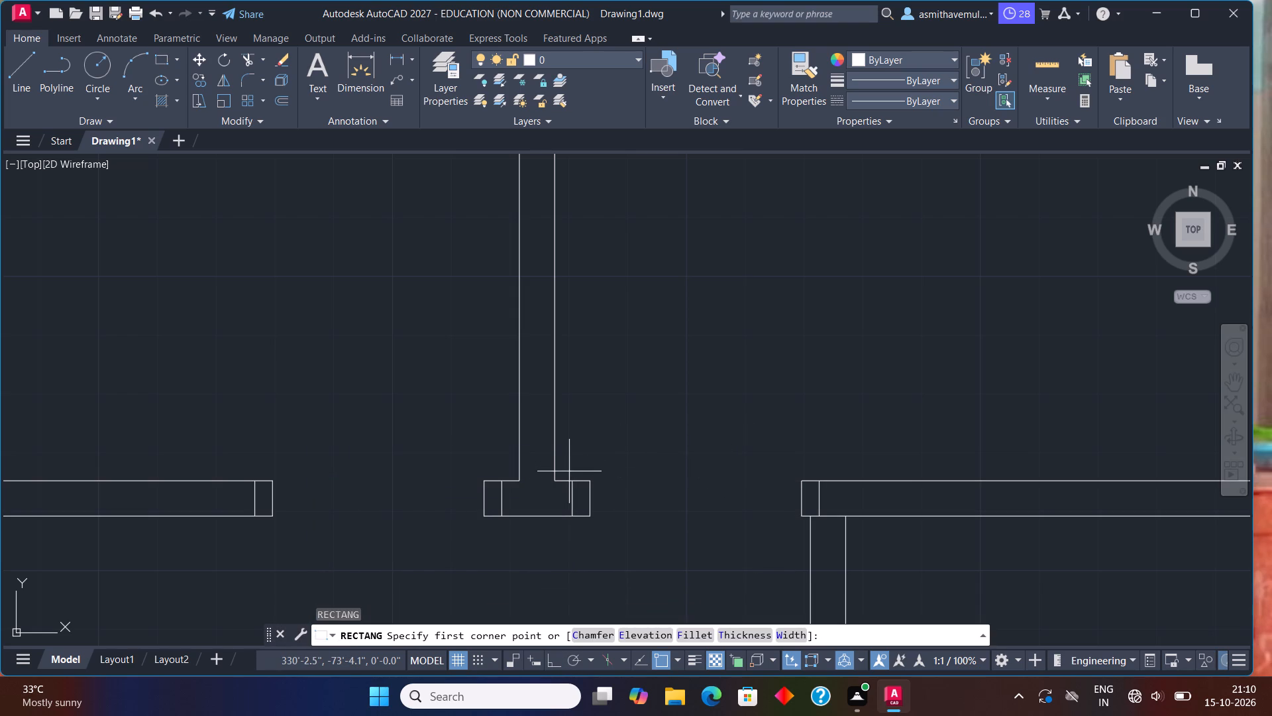
left_click_drag(598, 481, 604, 473)
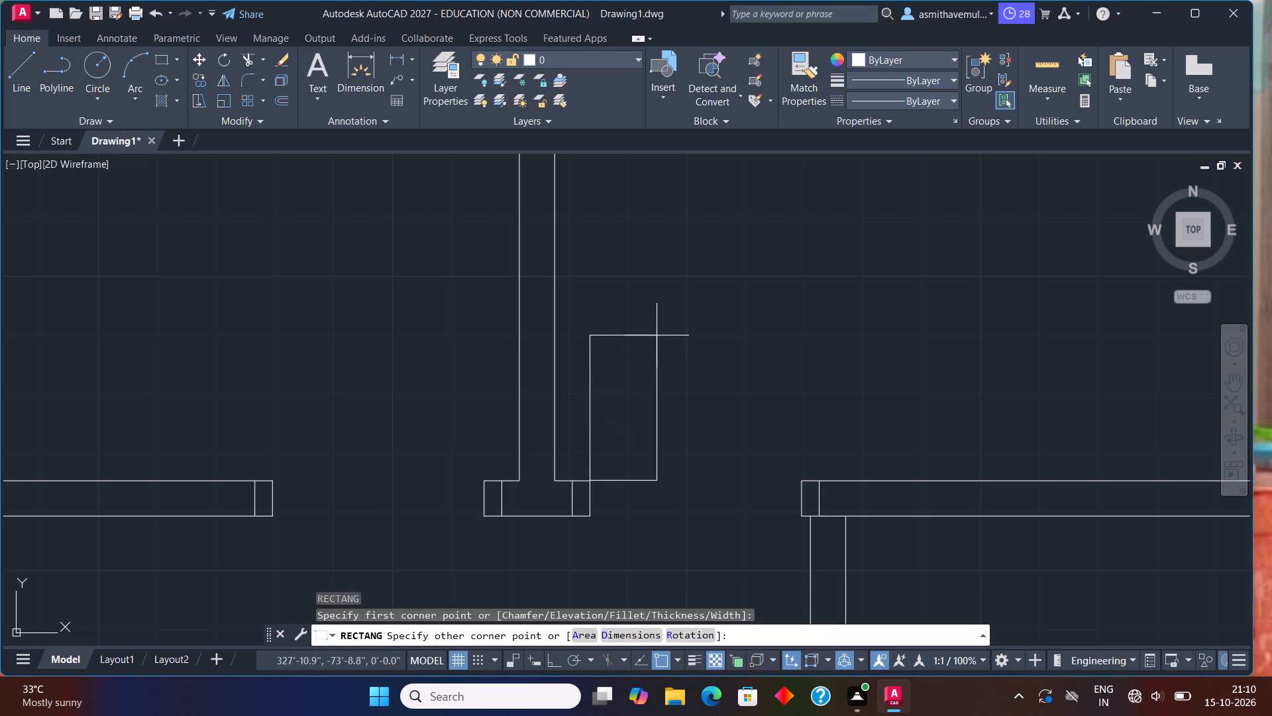
key("d")
key("Return")
key("3")
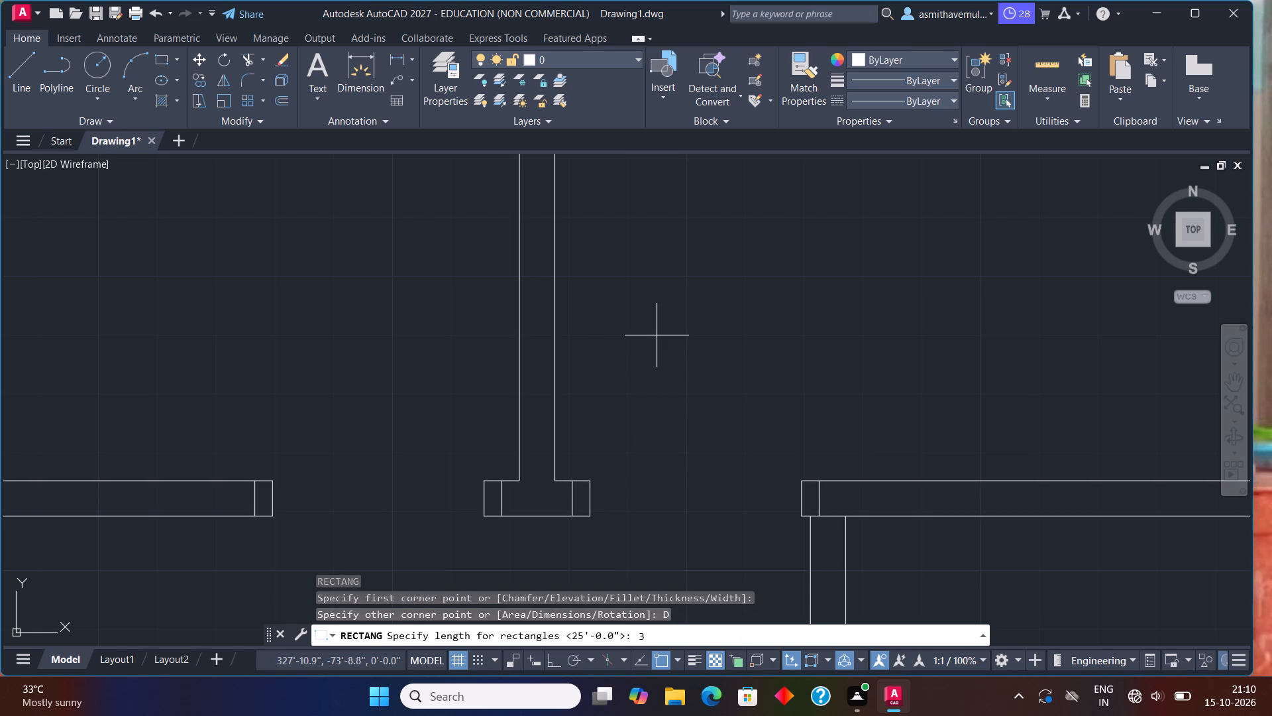
key("shift+quotedbl")
key("Return")
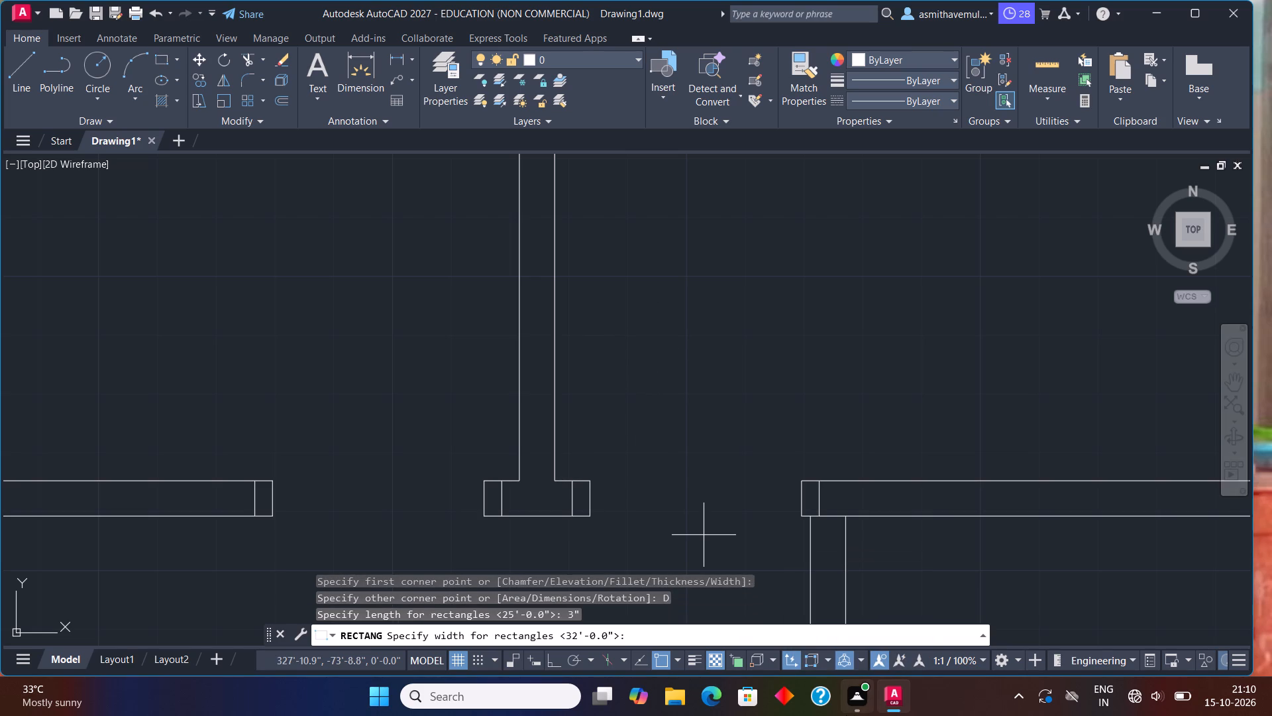
type("3'")
key("Return")
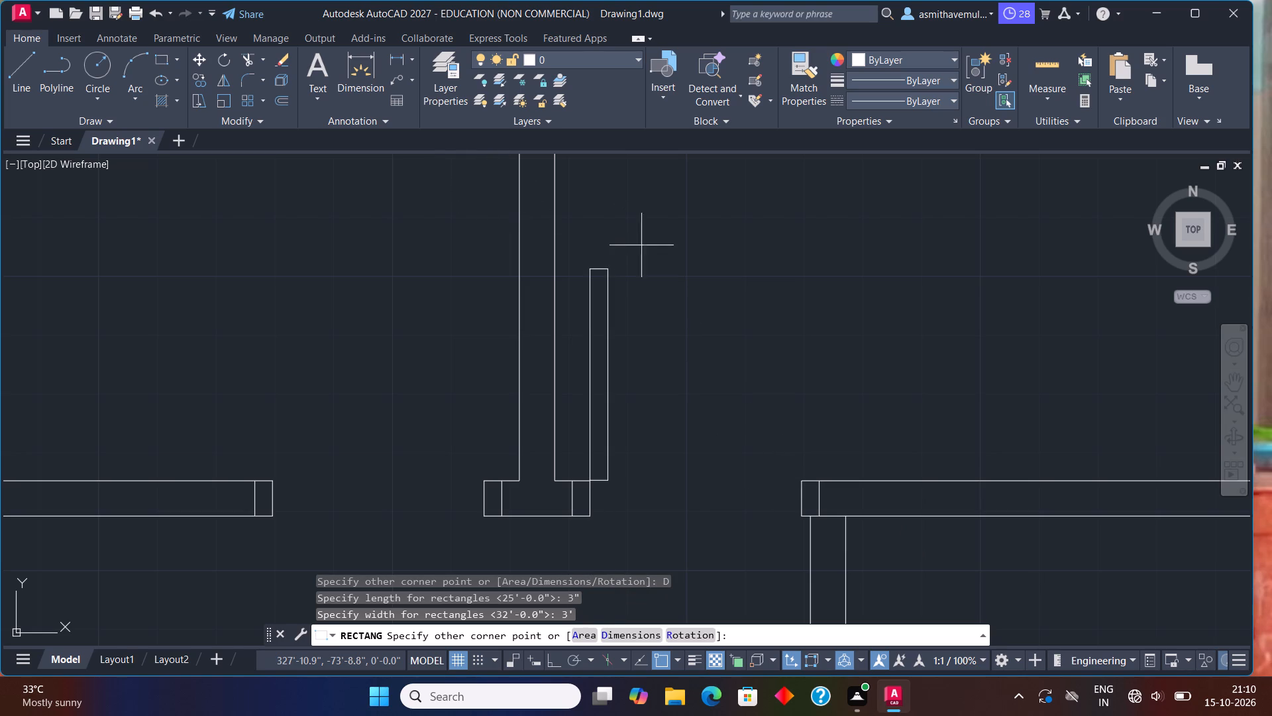
left_click_drag(683, 250, 690, 251)
Draw a three-point swing arc from the upper-right room's door leaf top corners to the top corner of the opposite jamb.
type("ARC")
key("Return")
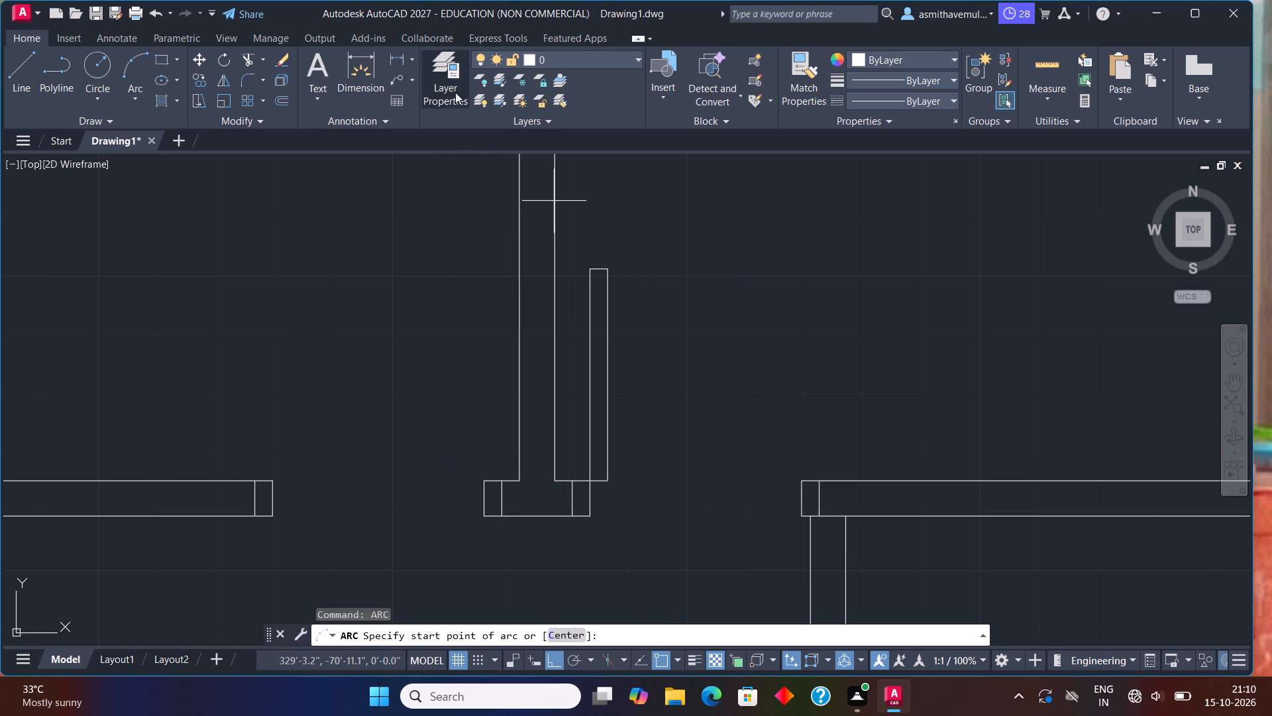
left_click(588, 273)
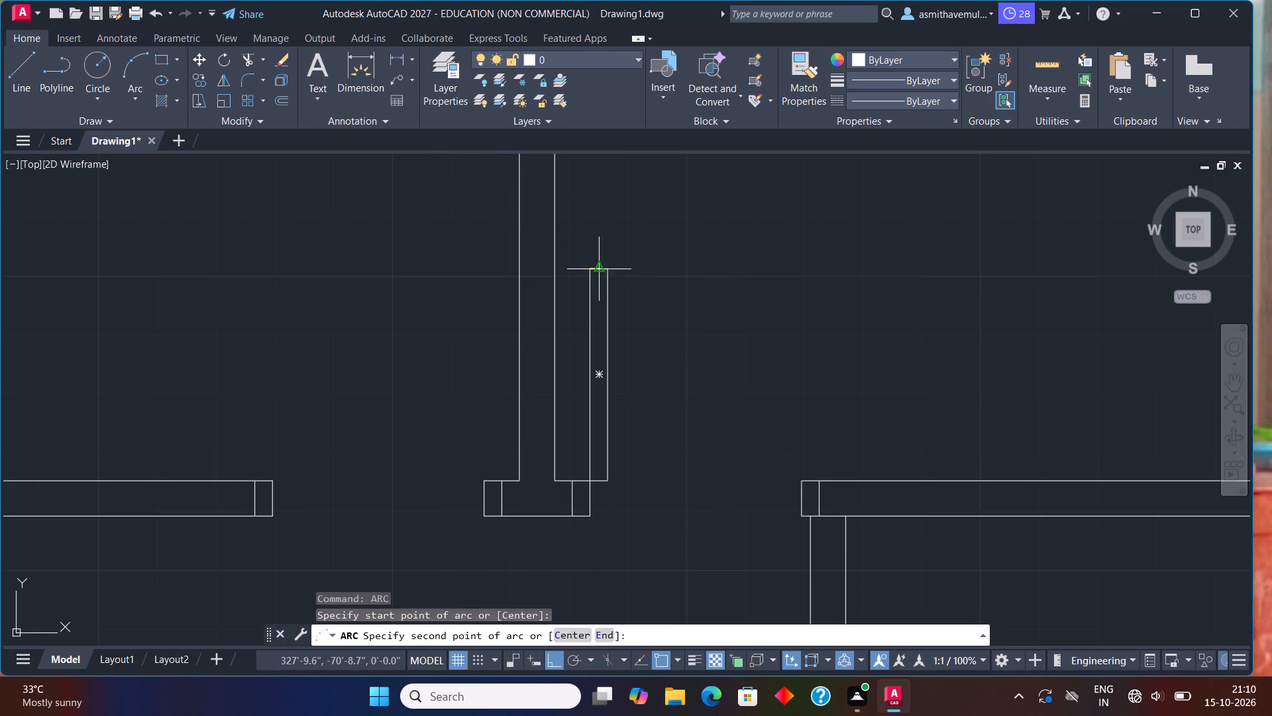
left_click(611, 271)
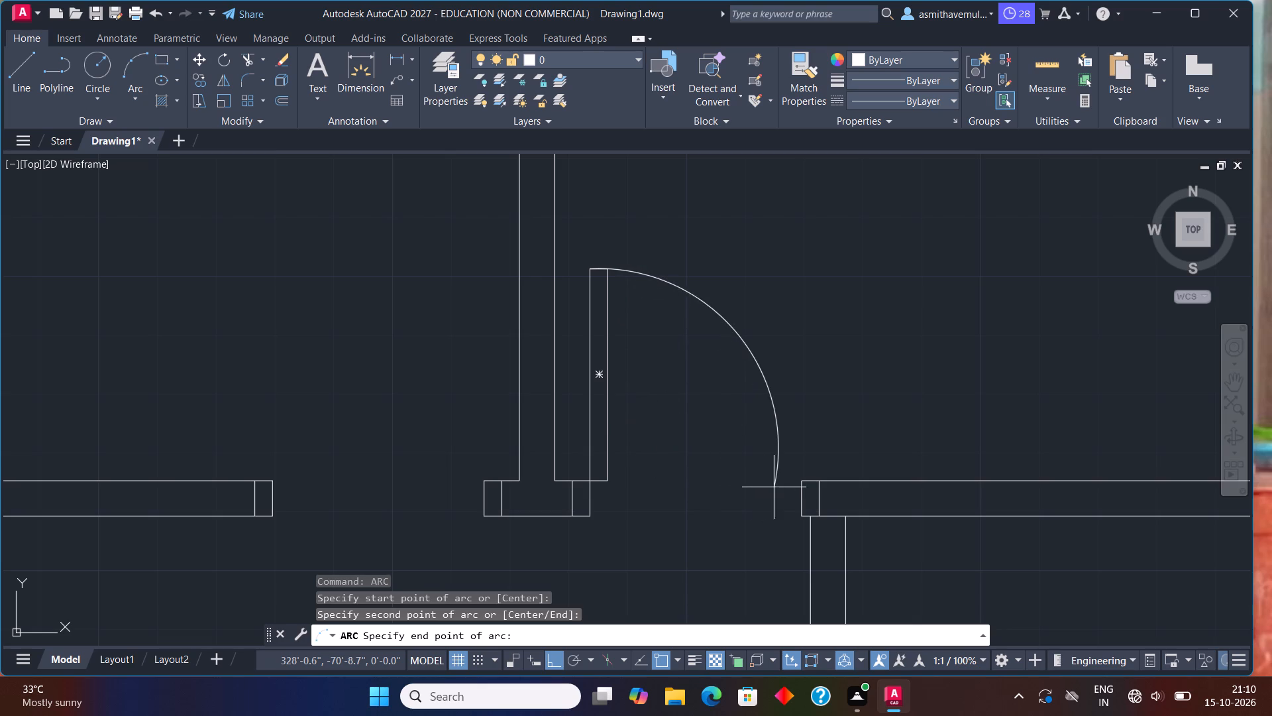
left_click(807, 481)
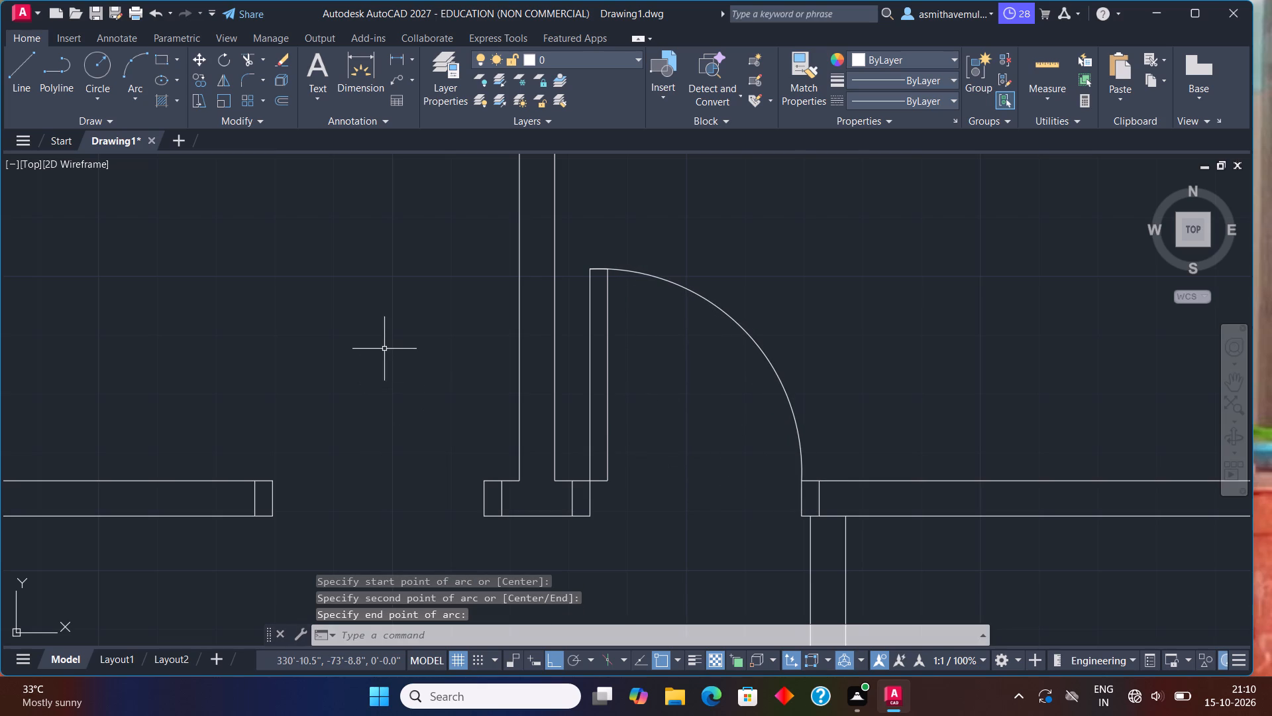
Draw a 3" by 3' door leaf rectangle upward and leftward from the top corner of the upper-left room's right jamb.
type("REC")
key("Return")
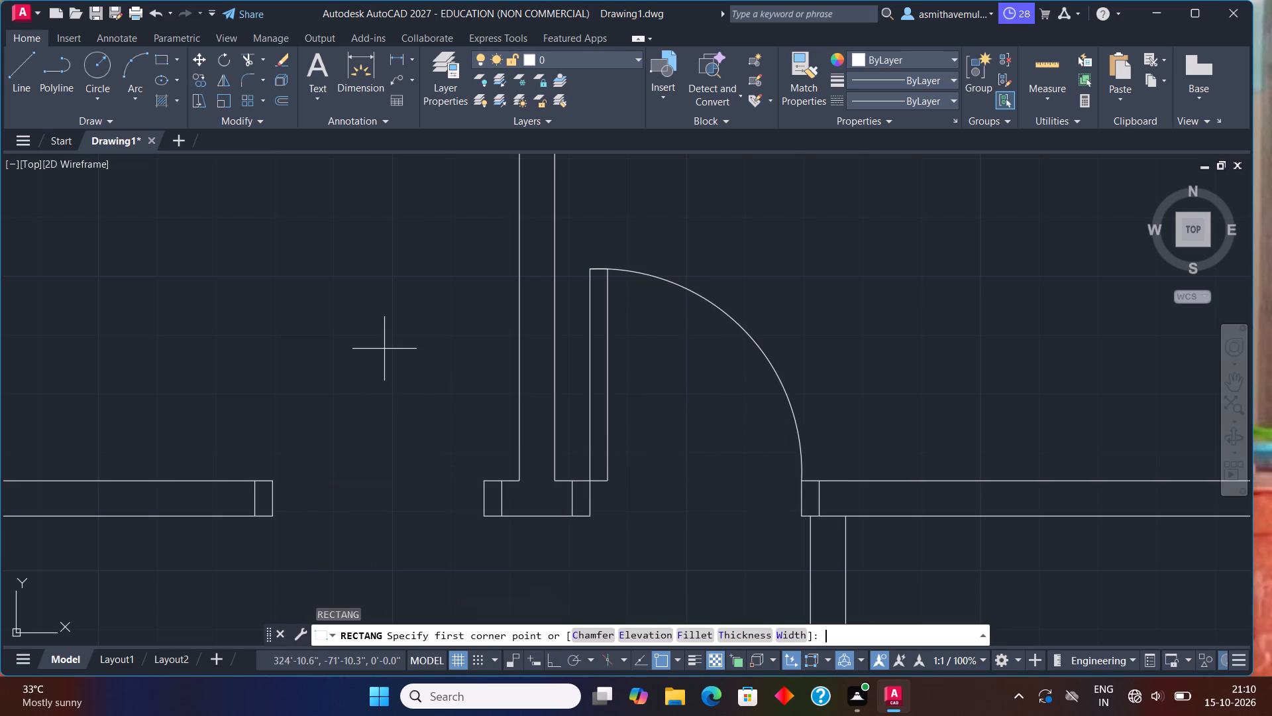
left_click(484, 479)
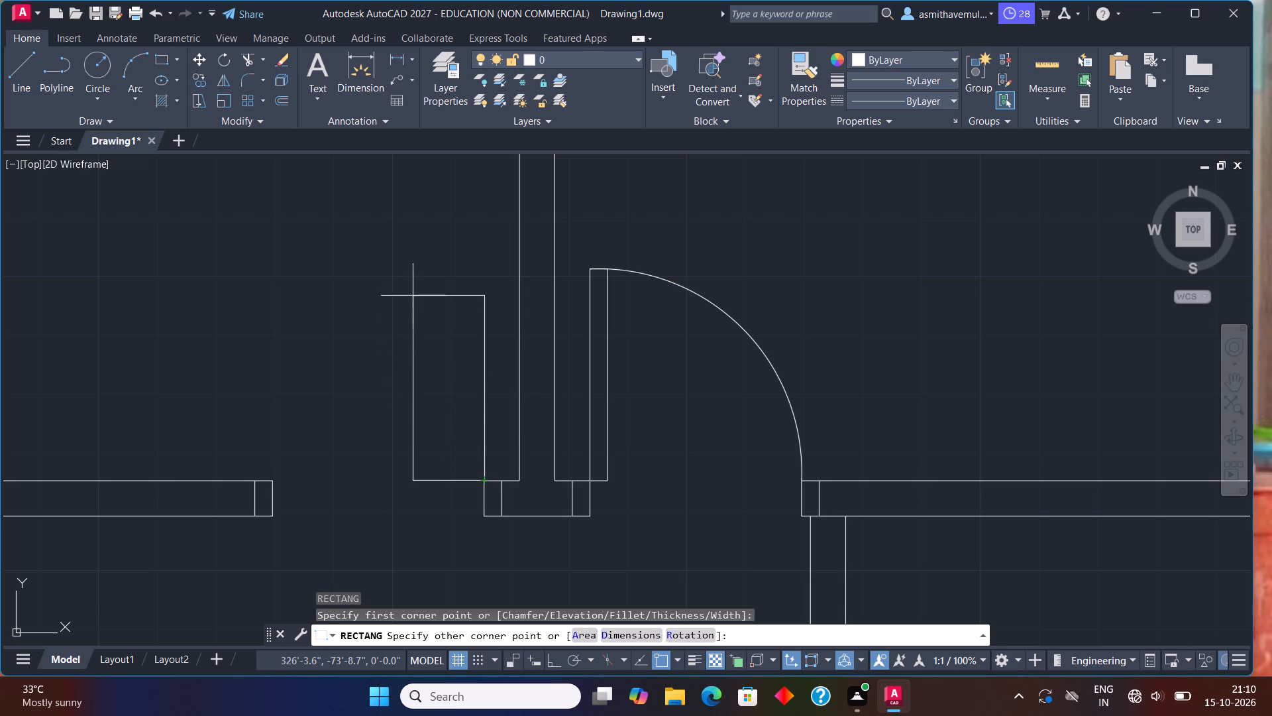
key("d")
key("Return")
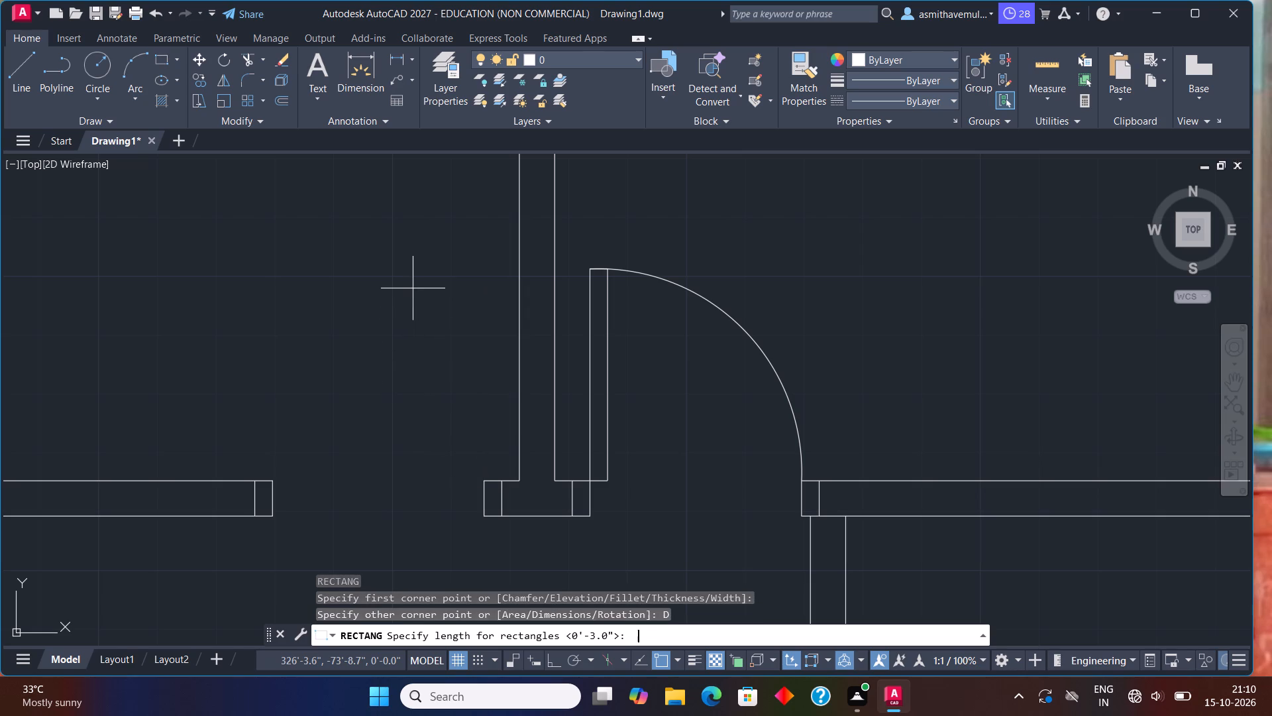
key("3")
key("shift+quotedbl")
key("Return")
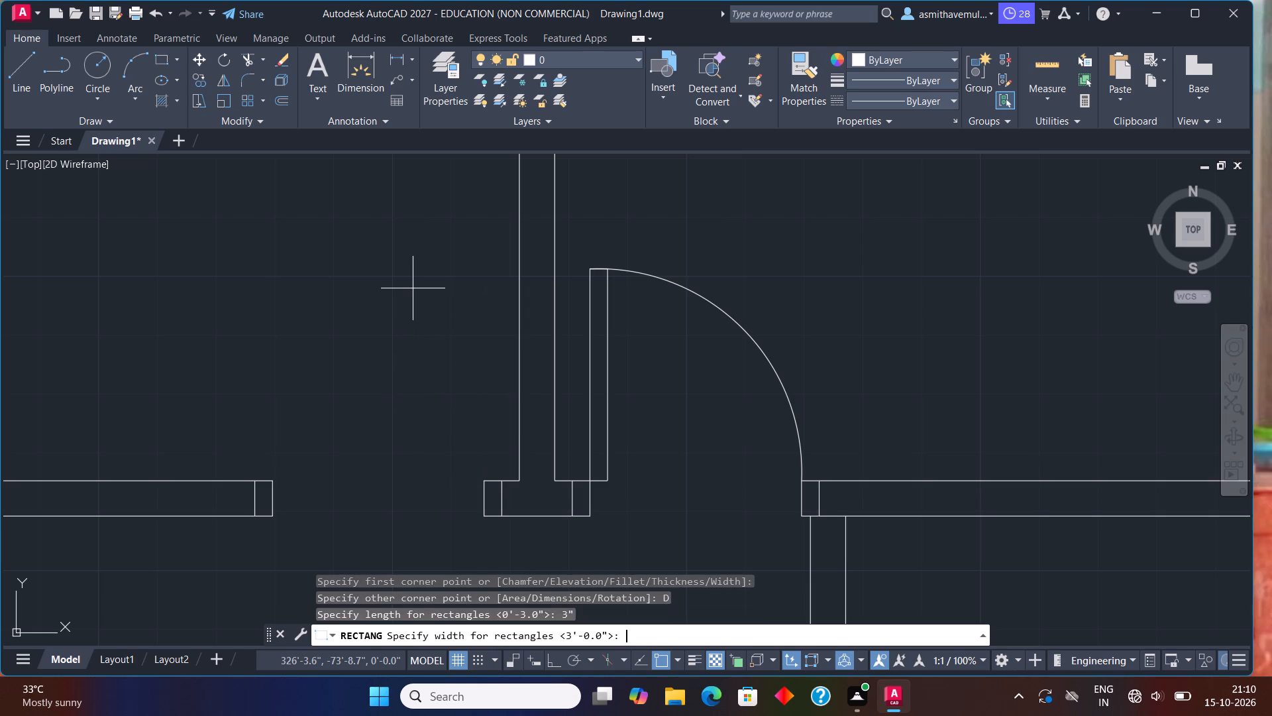
type("3'")
key("Return")
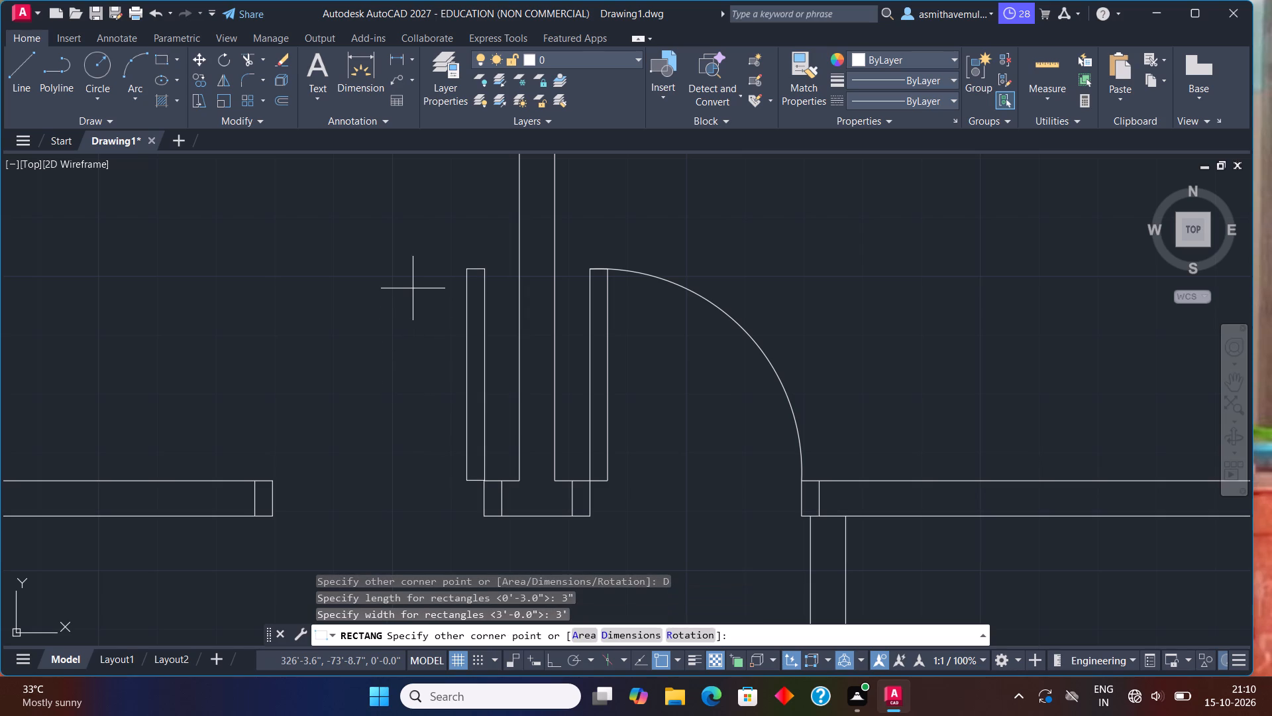
left_click(407, 285)
Draw a three-point swing arc from the upper-left room's door leaf top corners to the top corner of the opposite jamb.
type("ARC")
key("Return")
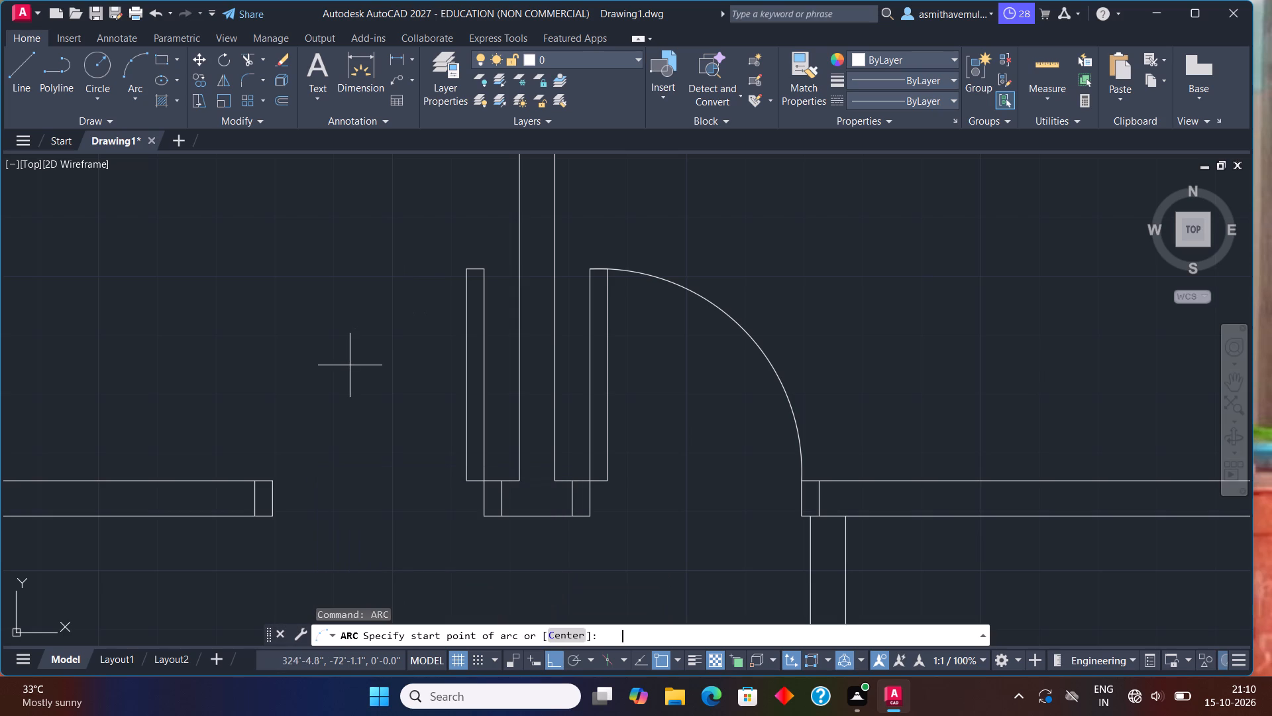
left_click(488, 272)
left_click(463, 272)
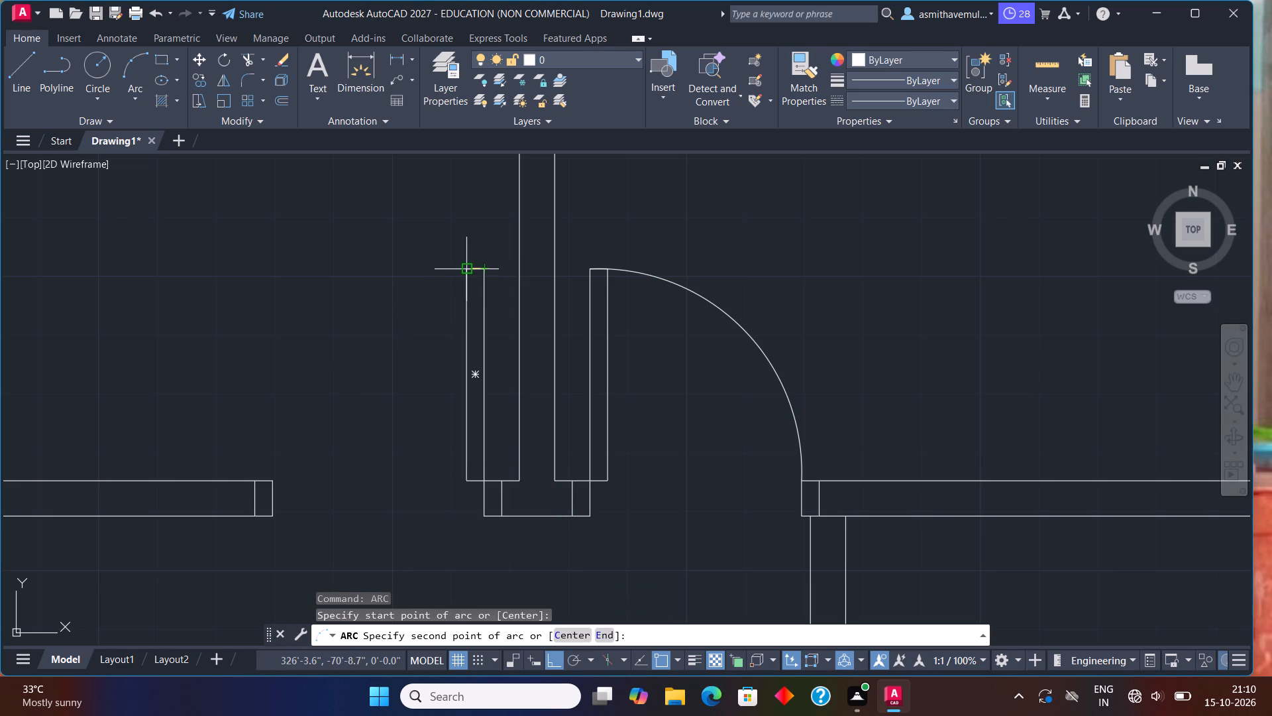
left_click(276, 481)
Trim the wall lines crossing the upper horizontal partition's junctions with the right outer wall and the lower vertical partition.
scroll(377, 435, "down", 2)
middle_click_drag(515, 455, 523, 396)
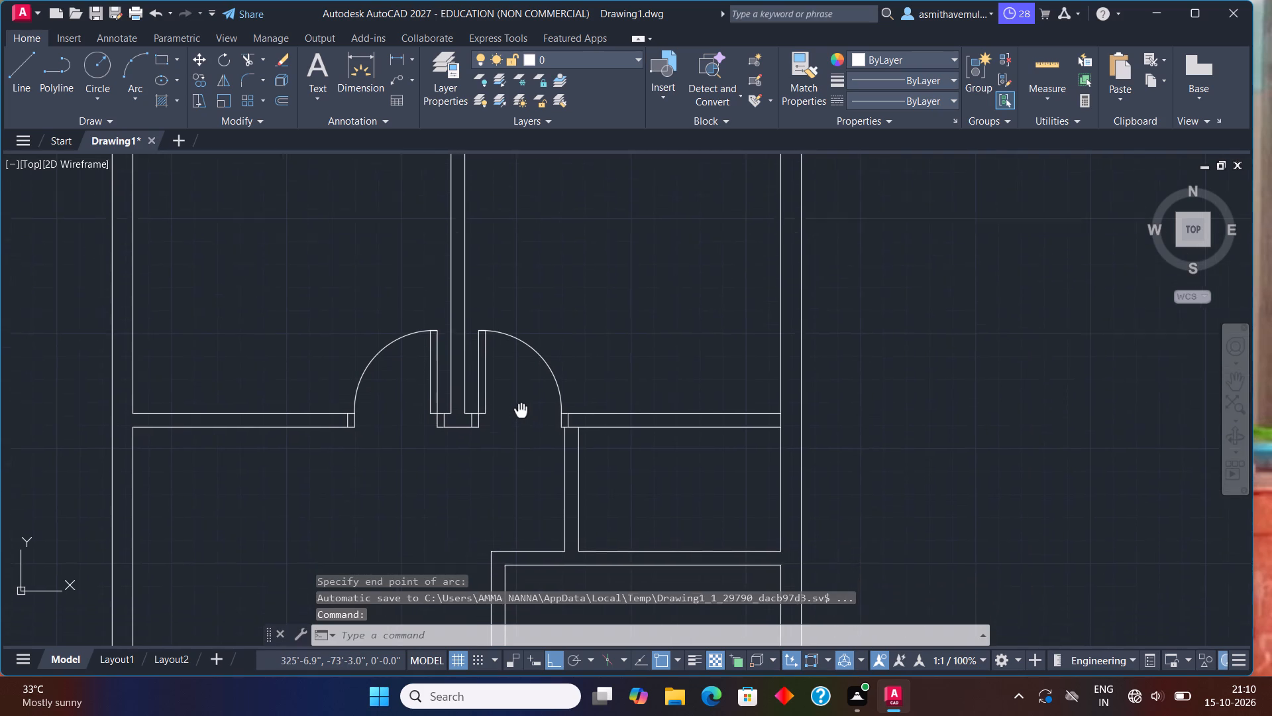
middle_click_drag(523, 396, 527, 385)
scroll(600, 438, "up", 1)
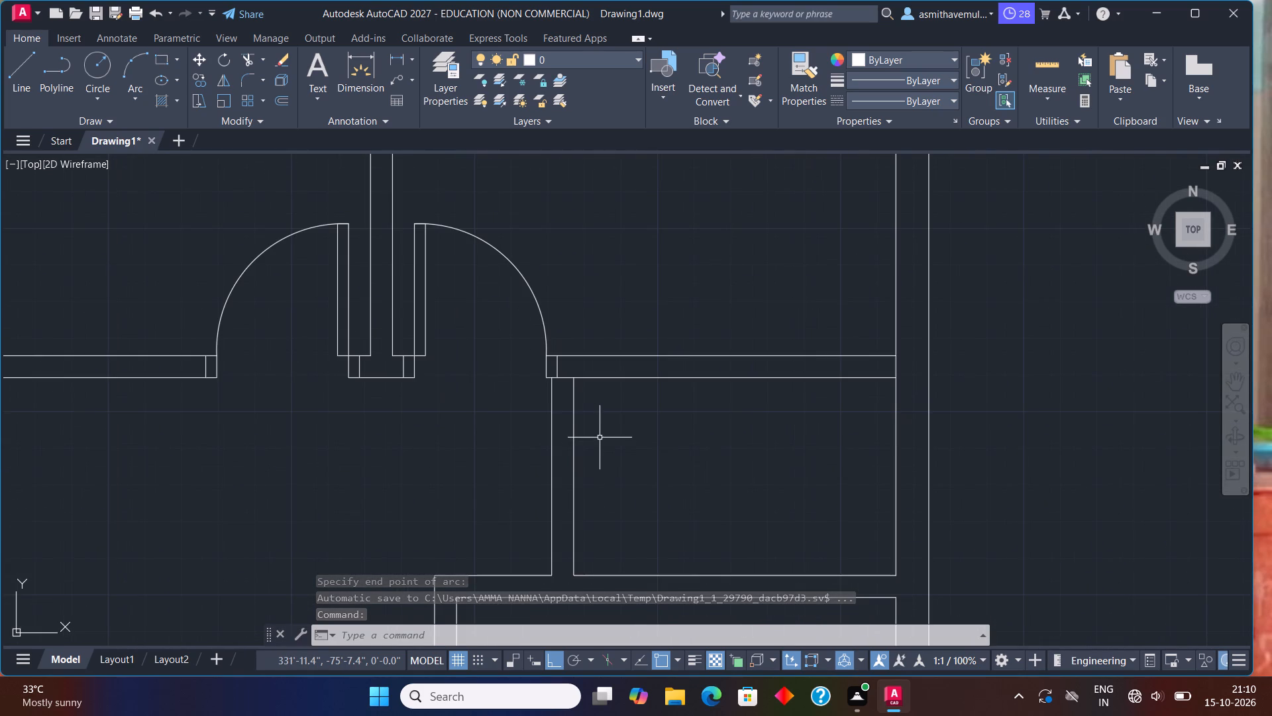
scroll(612, 428, "down", 1)
middle_click_drag(677, 455, 665, 436)
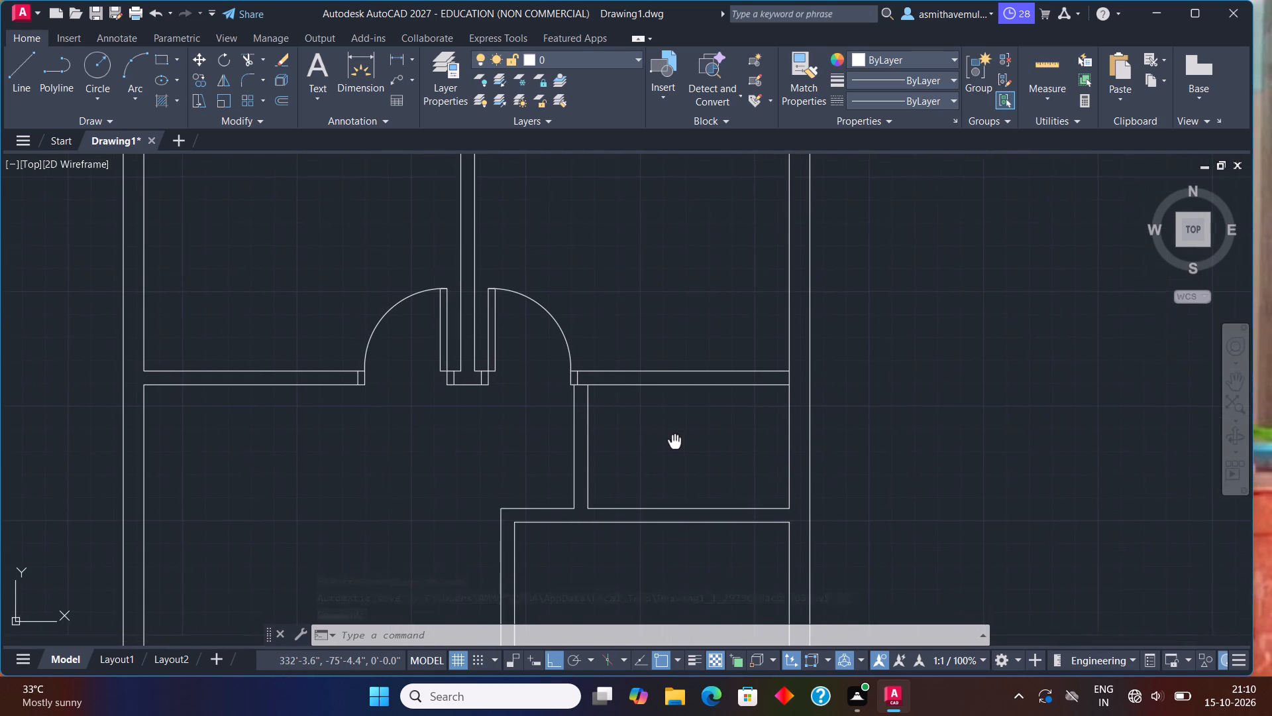
middle_click_drag(665, 436, 662, 434)
type("TRIM")
key("Return")
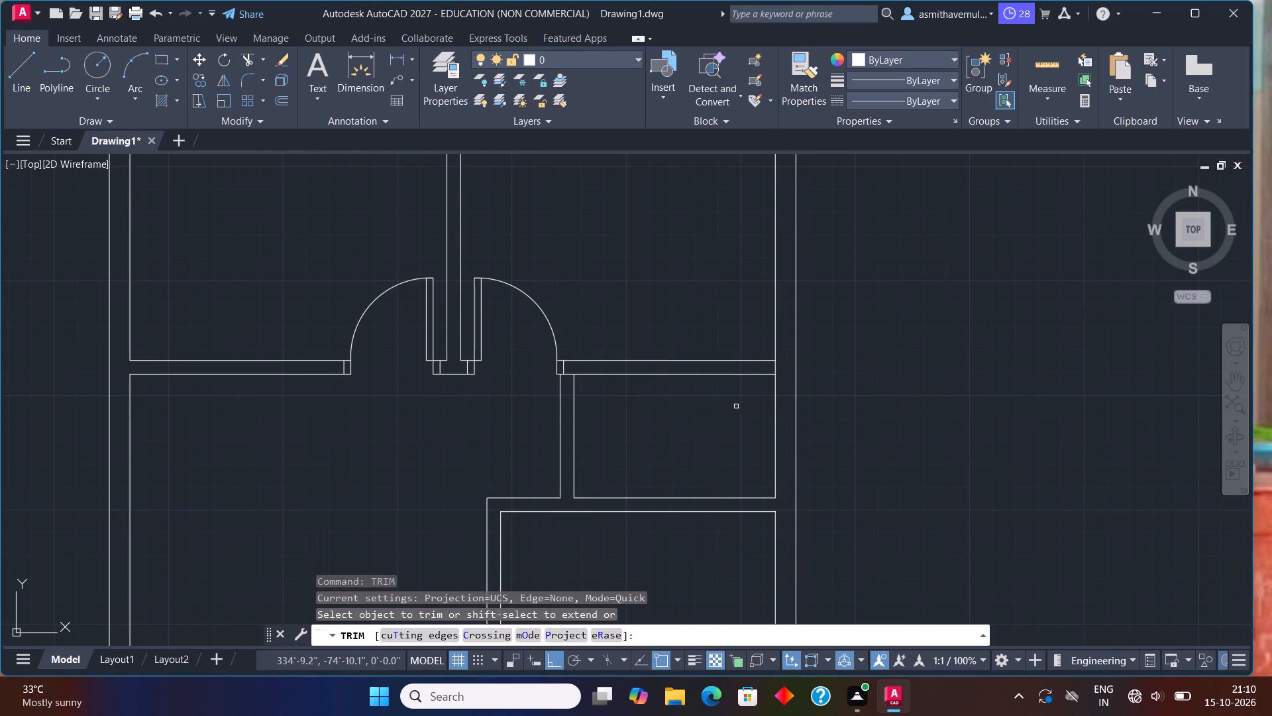
scroll(758, 388, "up", 1)
left_click_drag(787, 355, 765, 355)
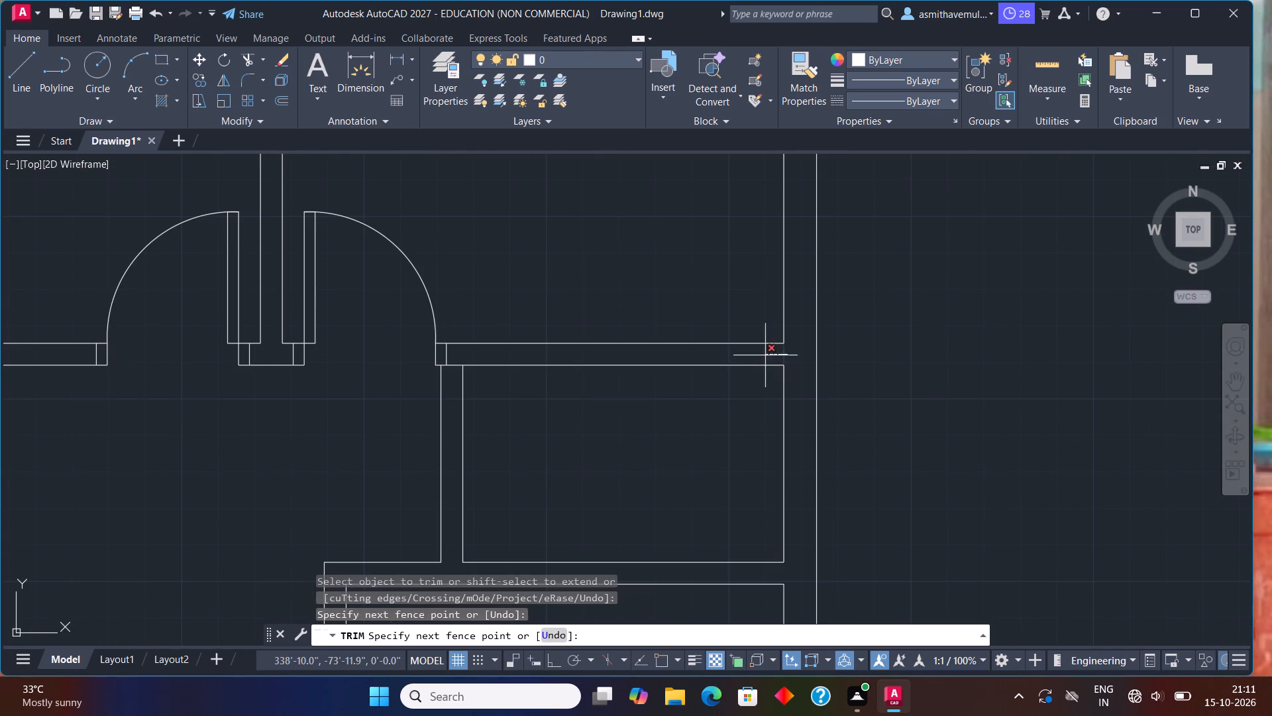
left_click(456, 365)
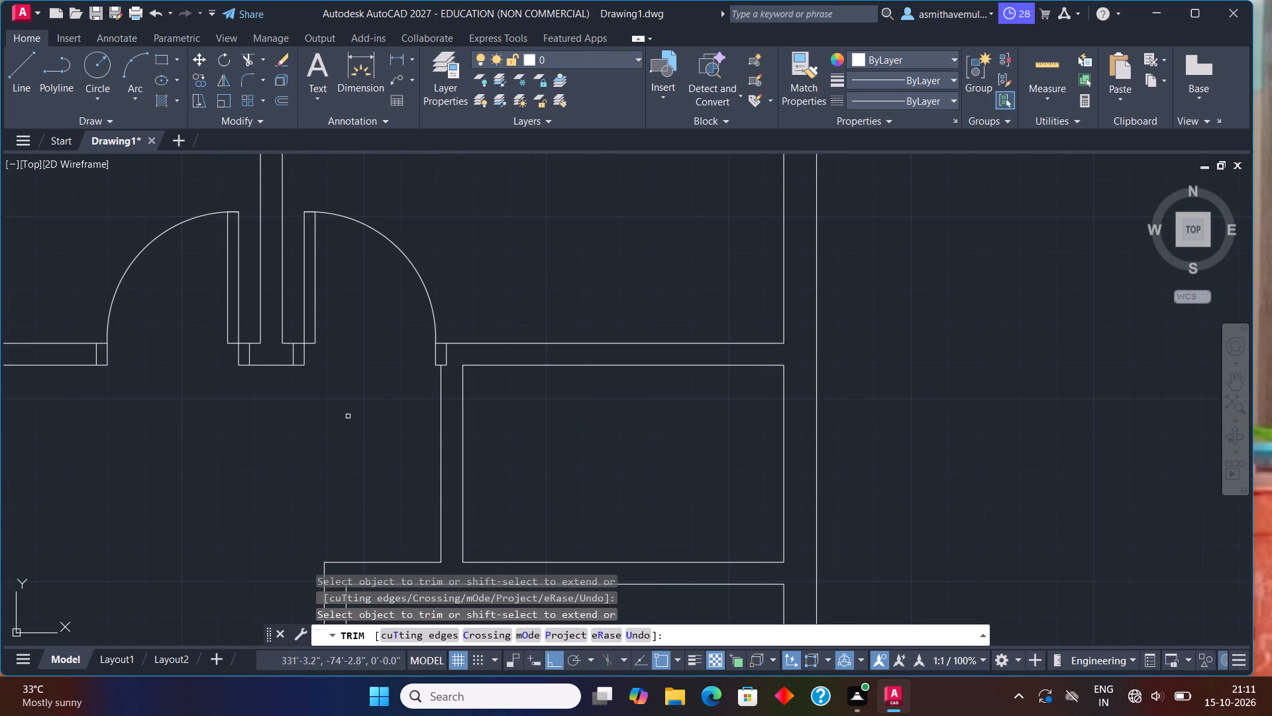
key("Escape")
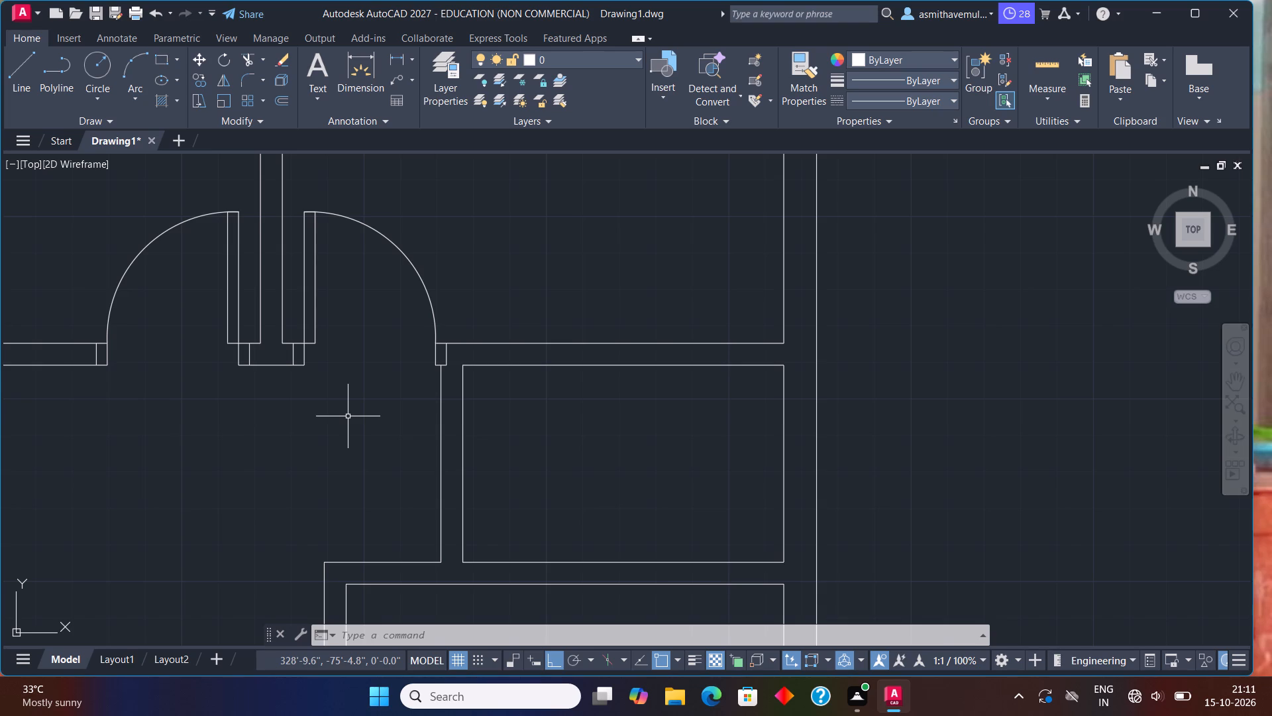
Draw a line across the lower vertical partition, starting 3" below its top right corner with the upper horizontal partition.
key("l")
key("Return")
type("FROM")
key("Return")
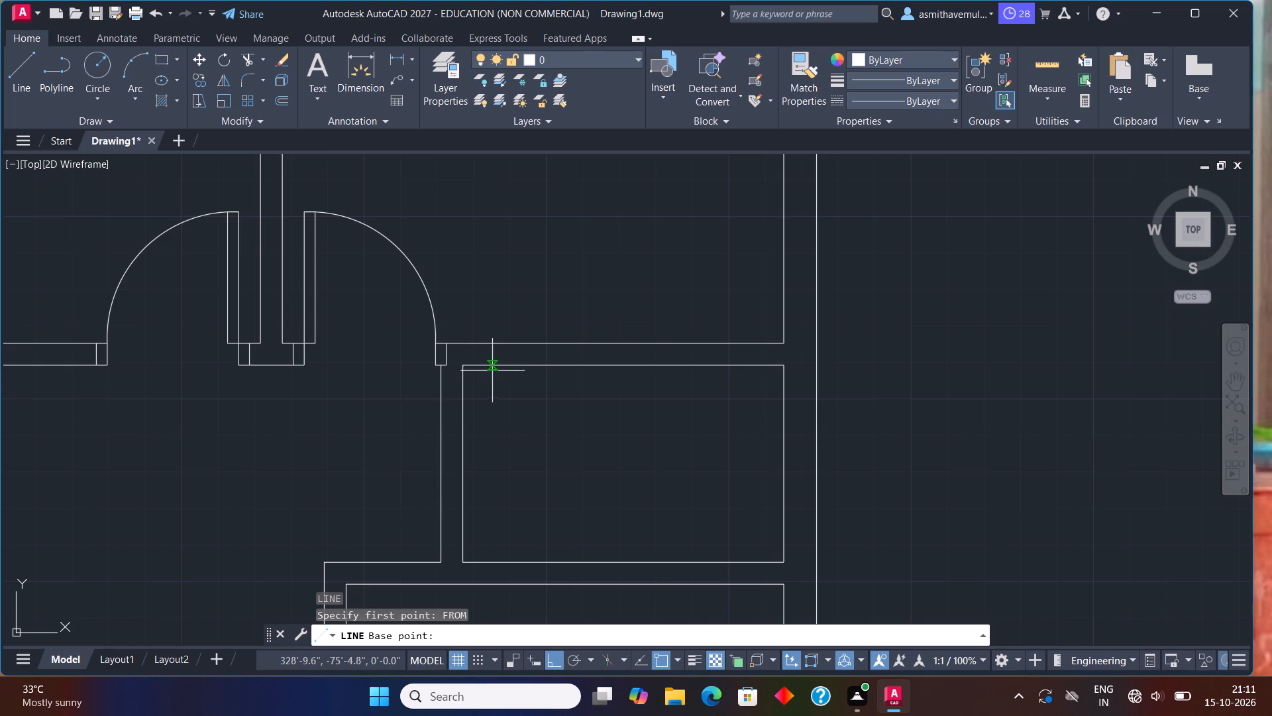
left_click(460, 366)
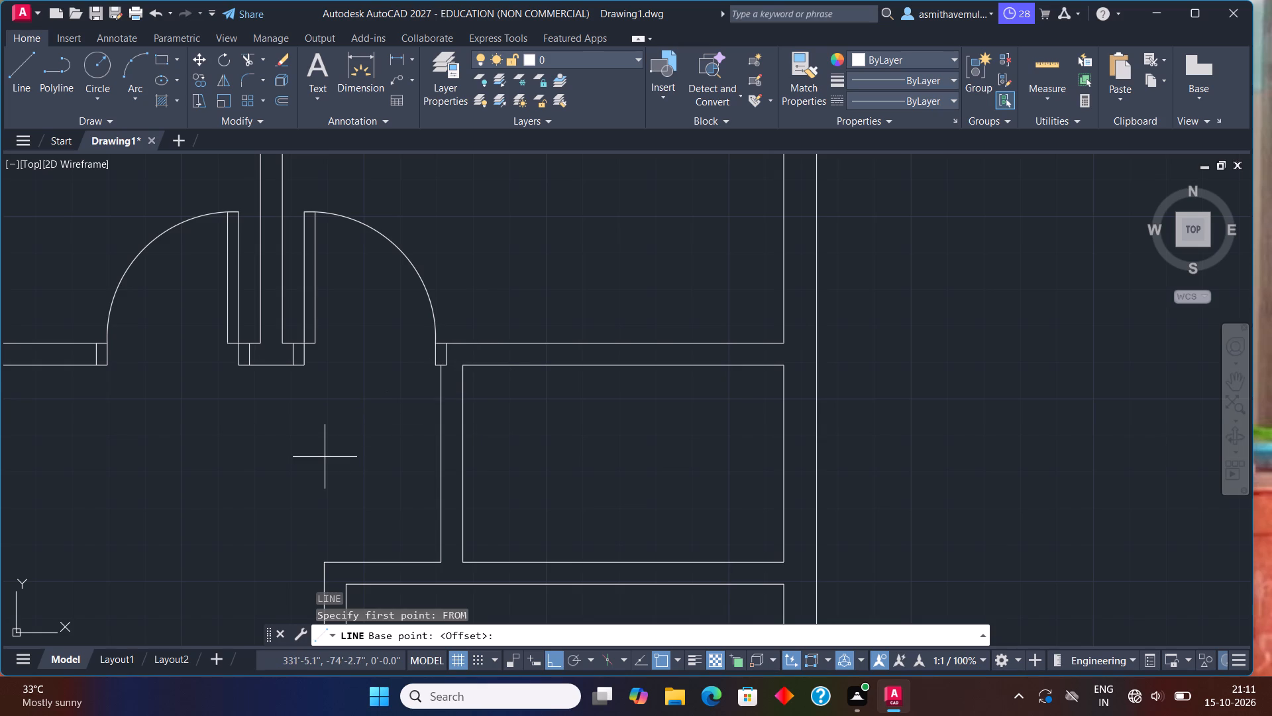
key("shift+at")
type("0,-3")
key("shift+quotedbl")
key("Return")
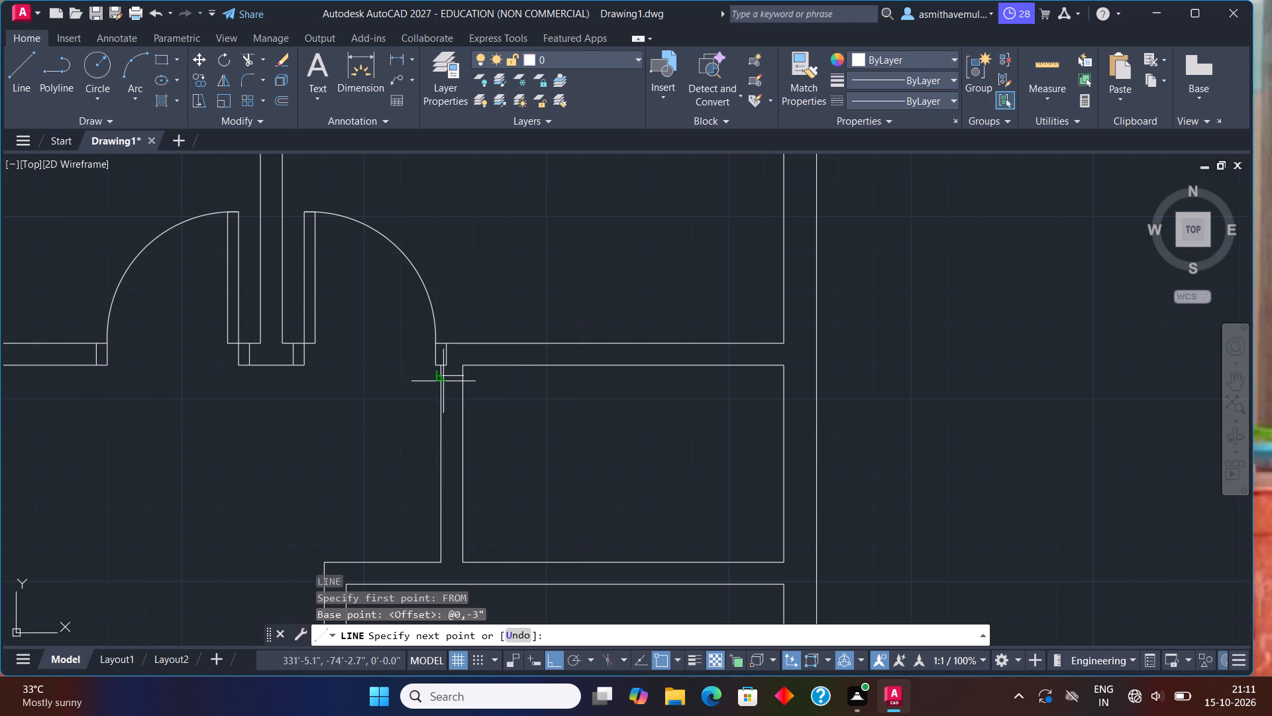
left_click(443, 377)
key("Escape")
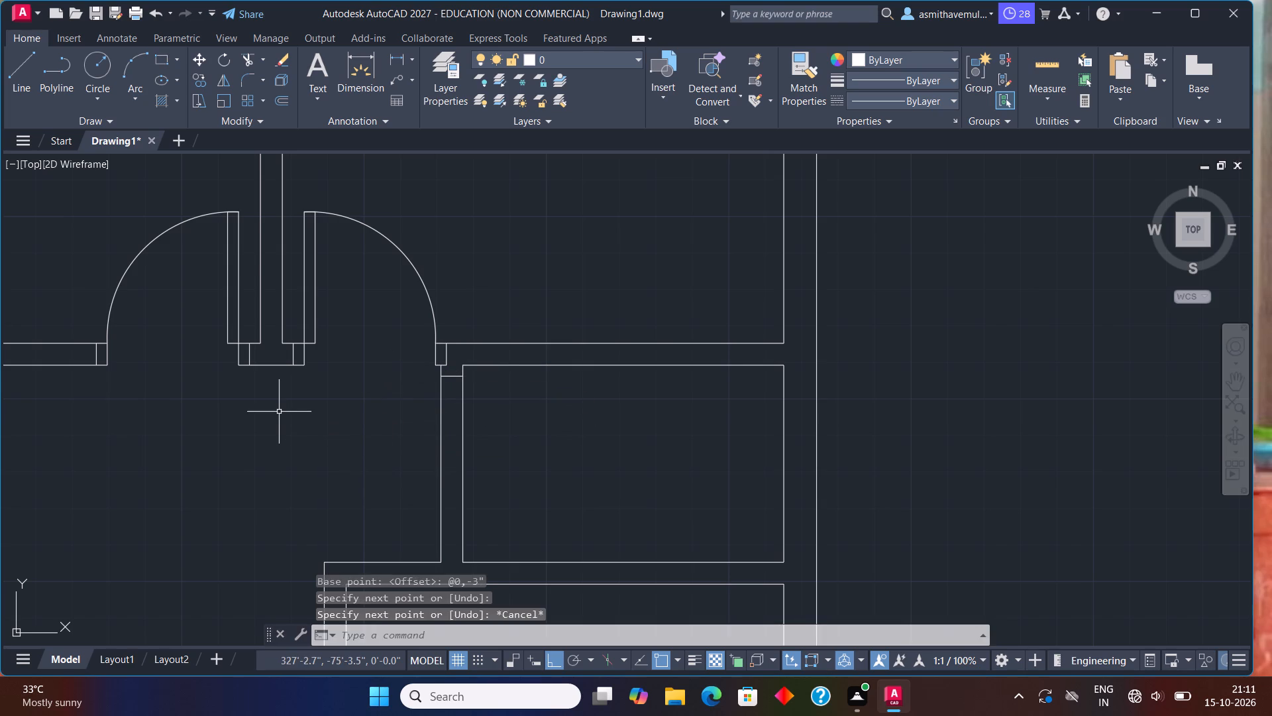
Offset the new line across the lower vertical partition 3" downward to form the upper door jamb.
key("o")
key("Return")
key("3")
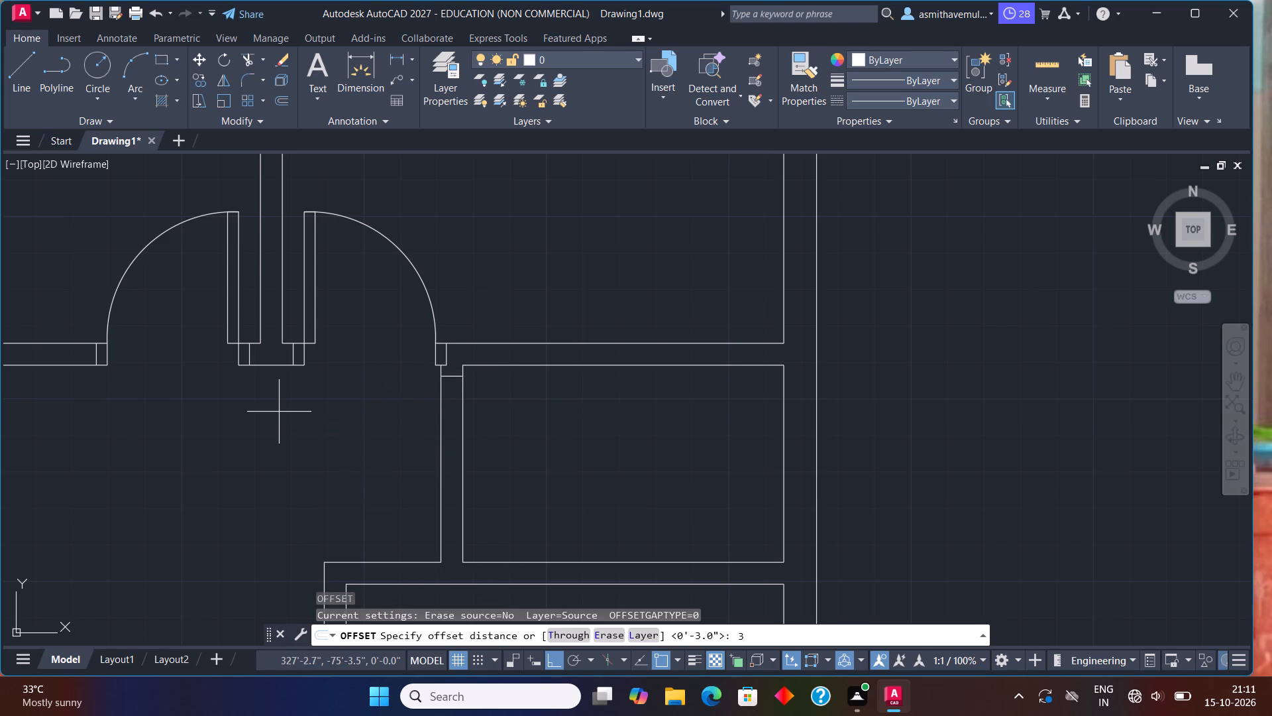
key("shift+quotedbl")
key("Return")
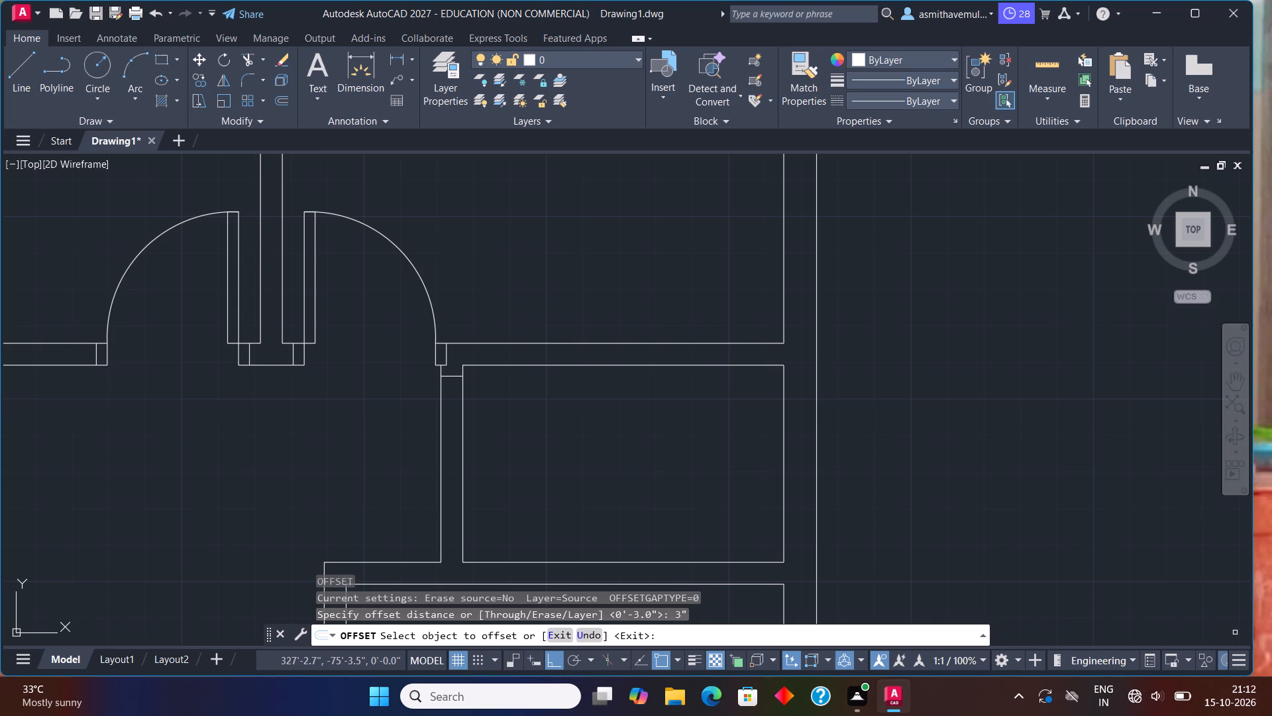
left_click(447, 376)
left_click(451, 394)
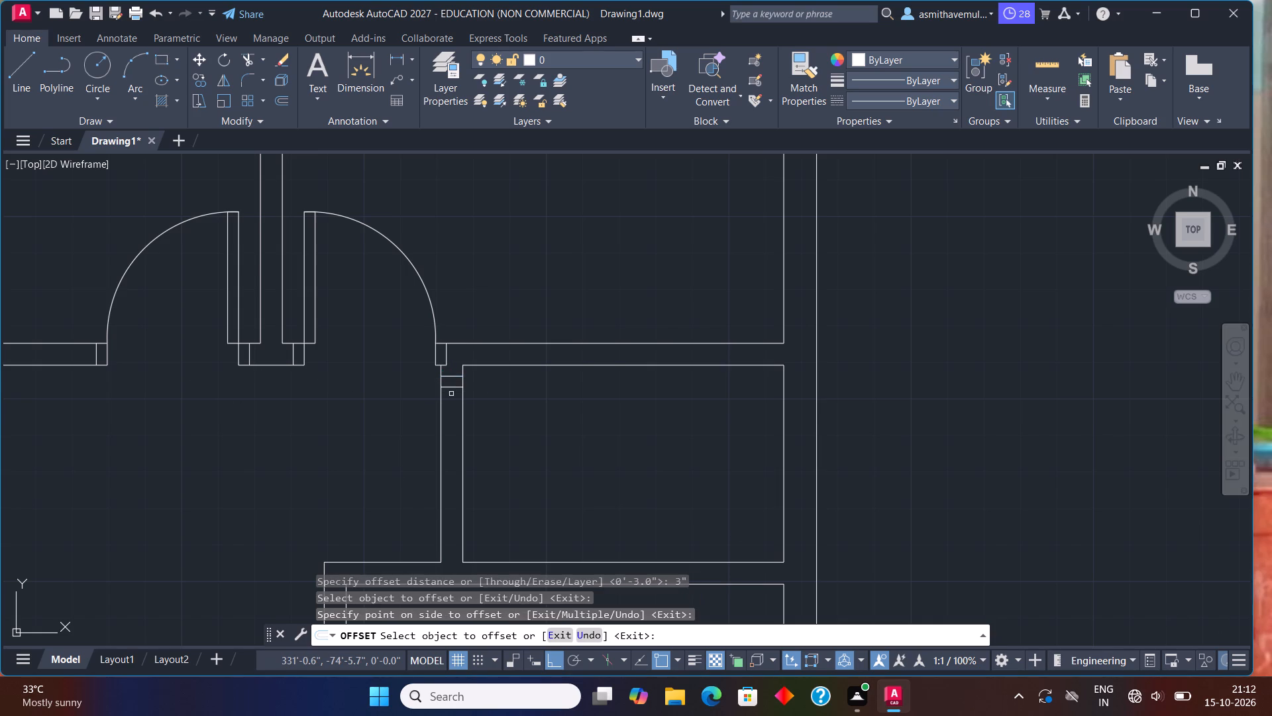
key("Escape")
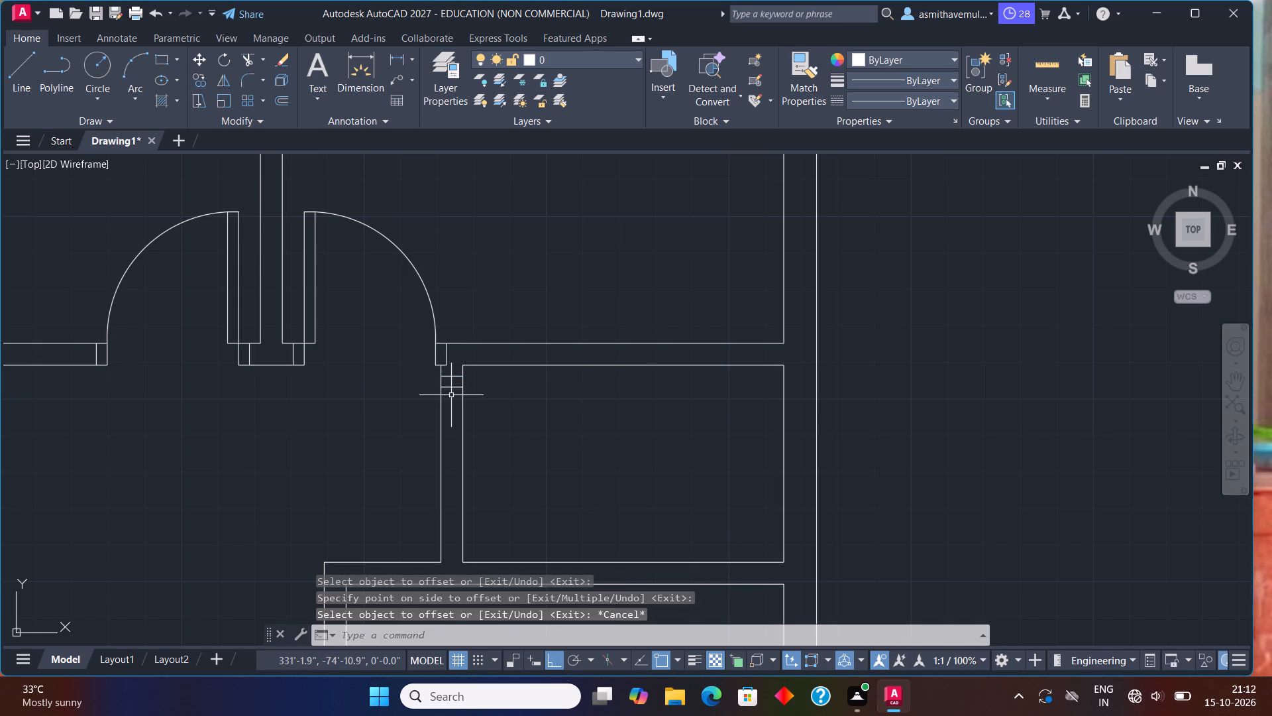
Offset the upper jamb's lower line 3' downward to mark the door opening in the lower vertical partition.
key("o")
key("Return")
type("3'")
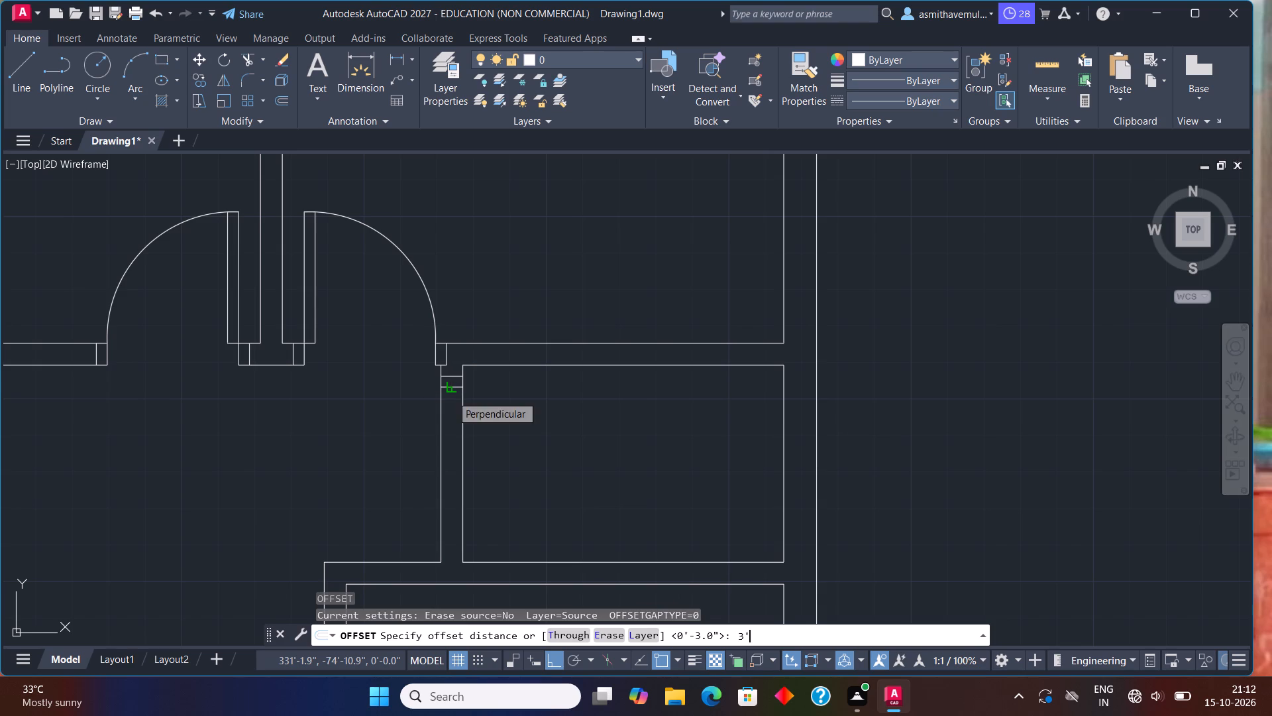
key("Return")
left_click(454, 388)
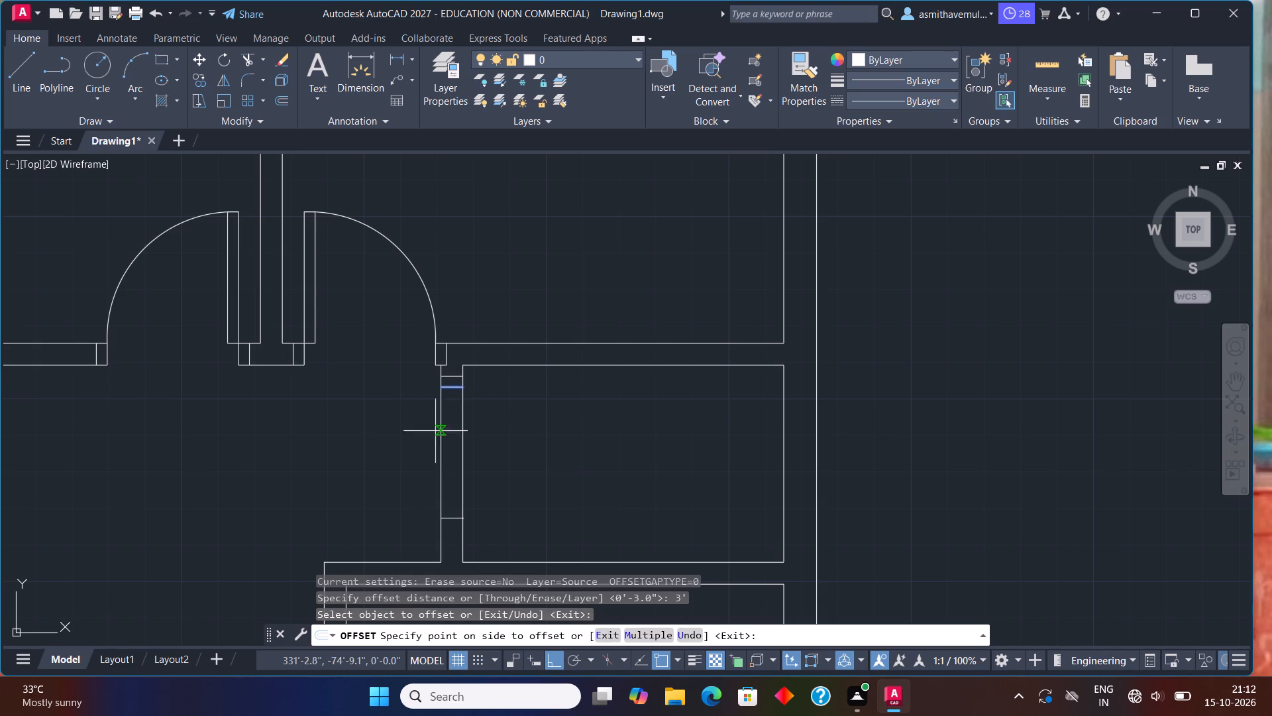
left_click(428, 454)
key("Escape")
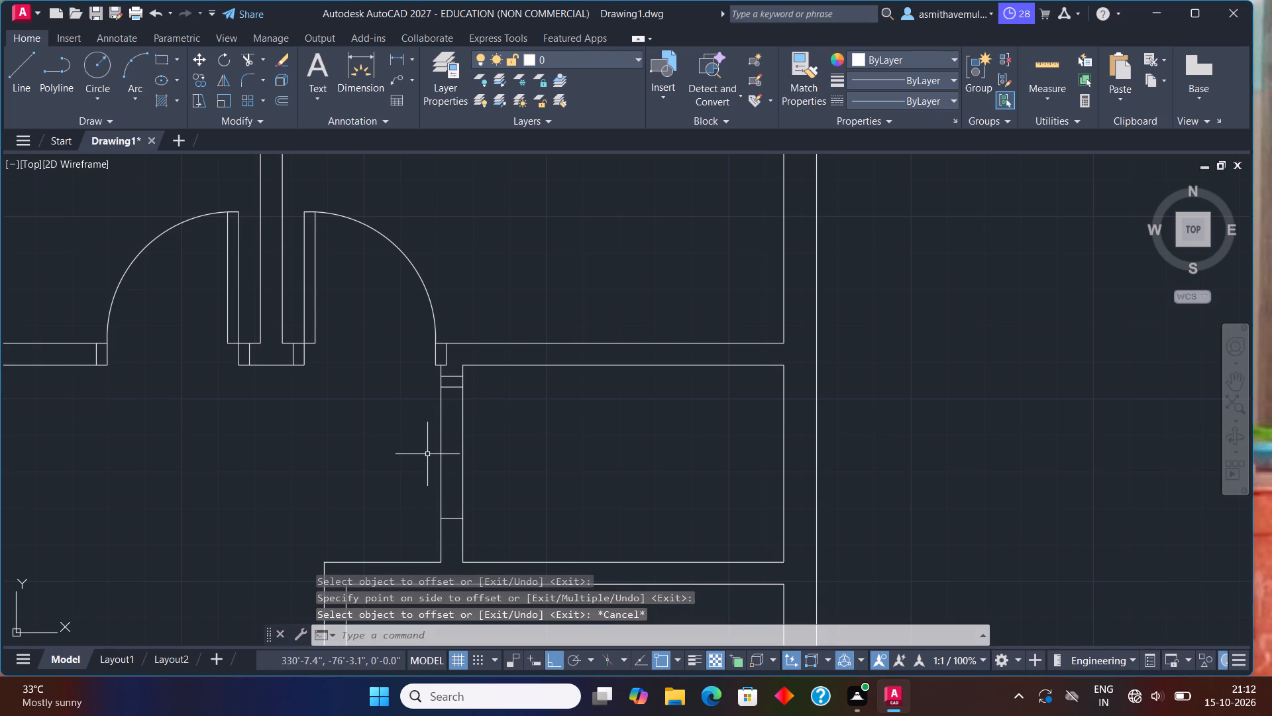
Offset the opening's bottom line 3" downward to form the lower door jamb in the vertical partition.
key("o")
key("Return")
key("3")
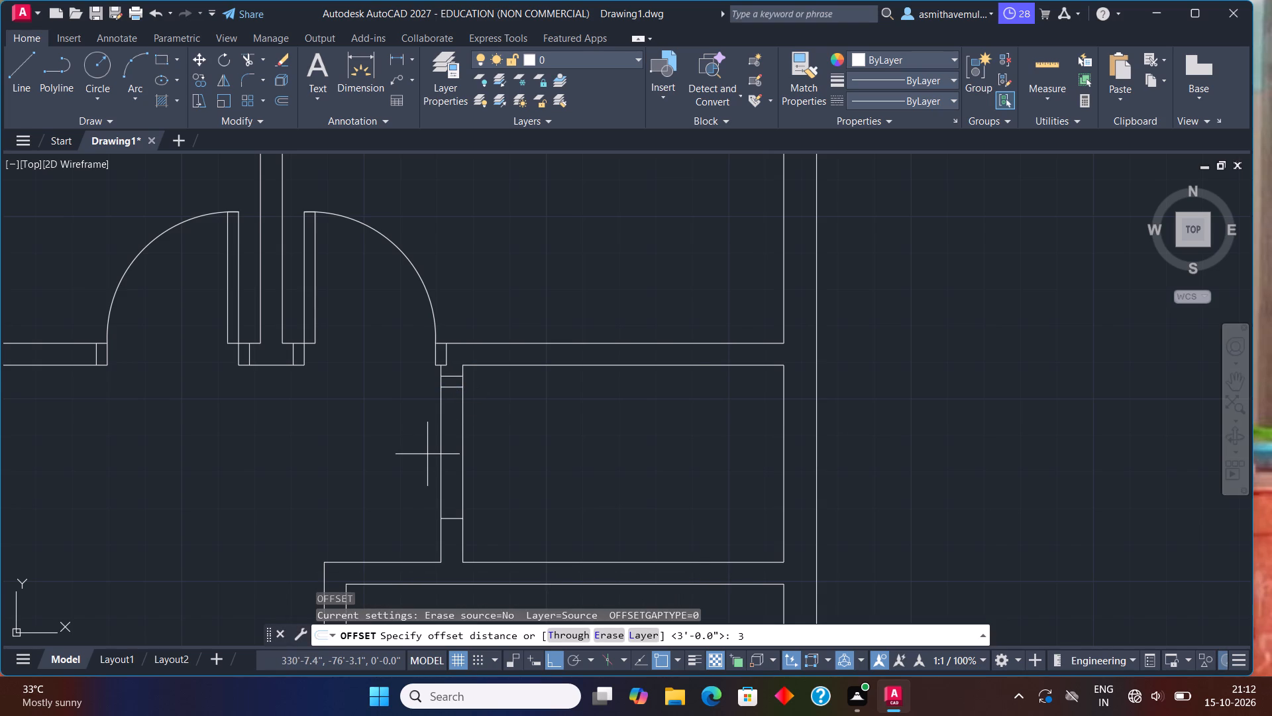
key("shift+quotedbl")
key("Return")
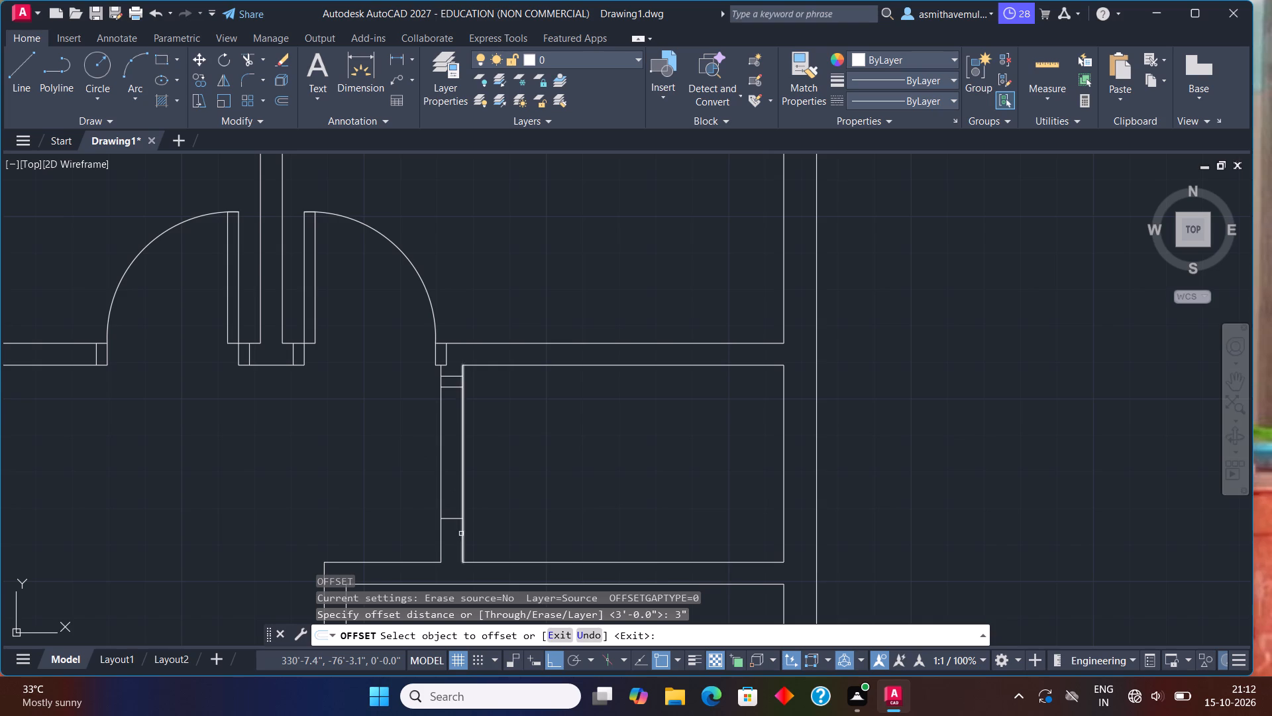
left_click(452, 518)
left_click(439, 552)
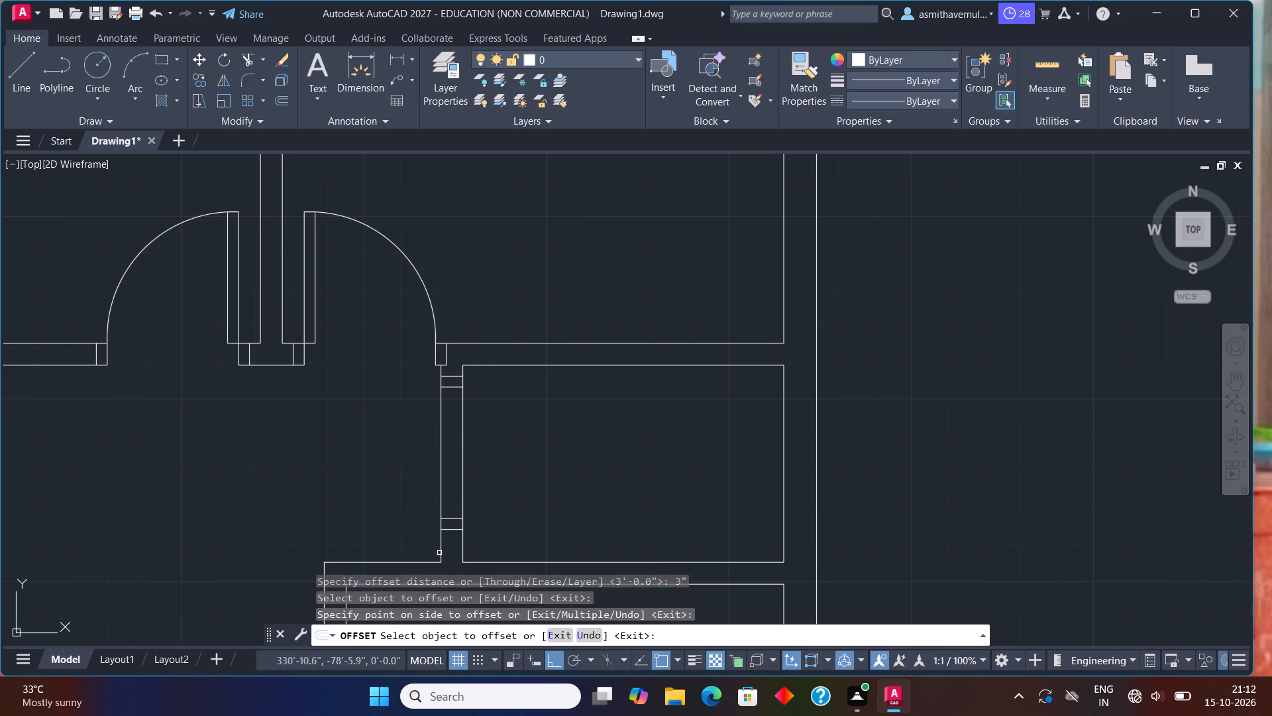
key("Escape")
Trim both wall lines of the lower vertical partition between the two jambs to open the 3' doorway.
key("r")
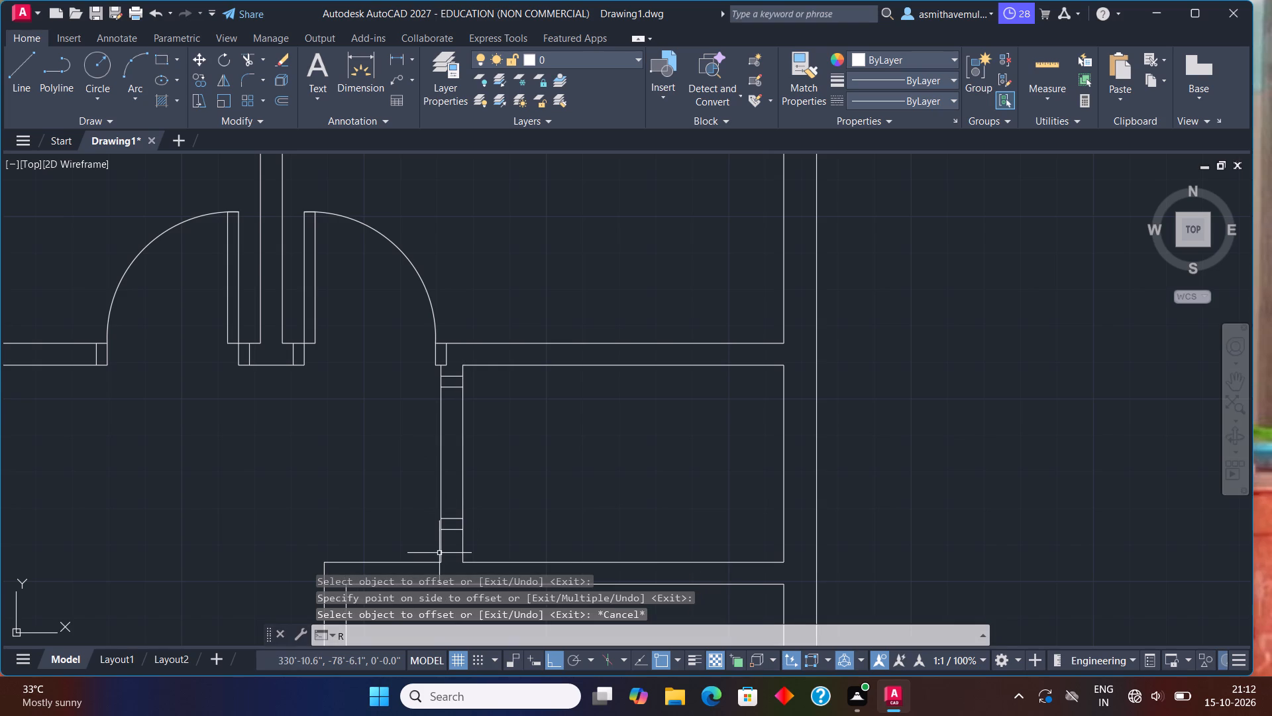
key("BackSpace")
type("TRIM")
key("Return")
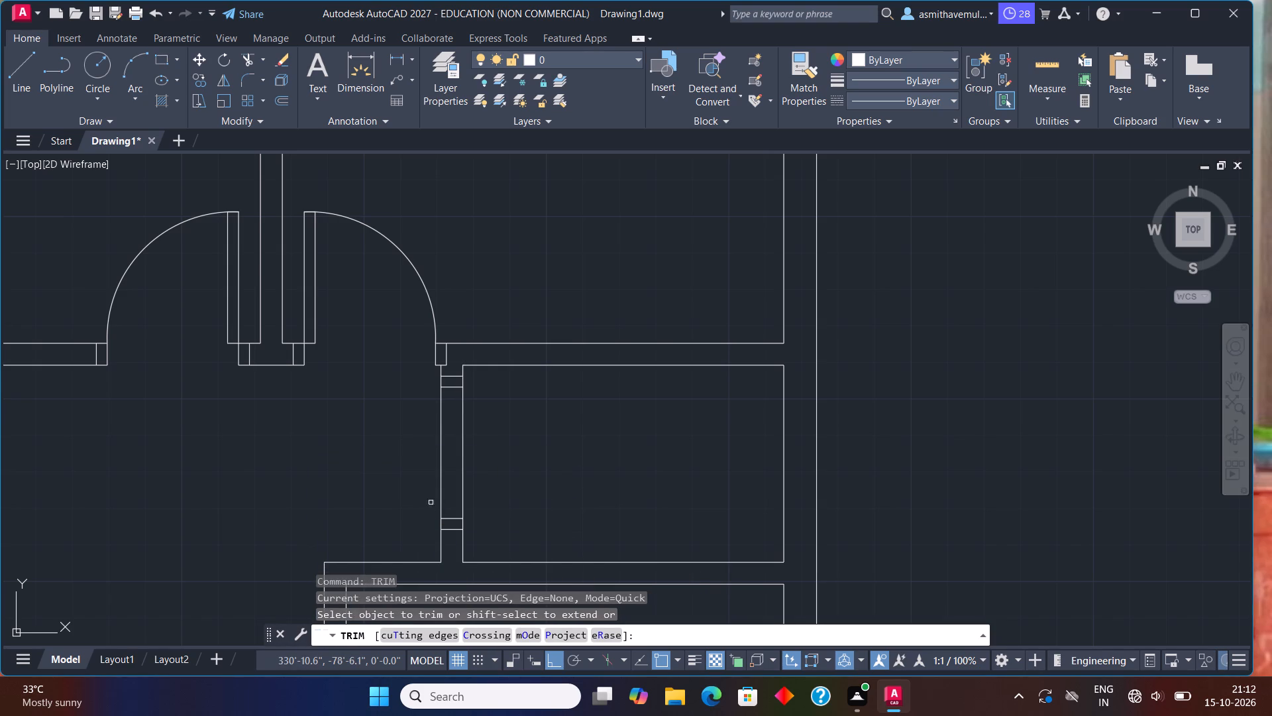
left_click_drag(426, 479, 481, 485)
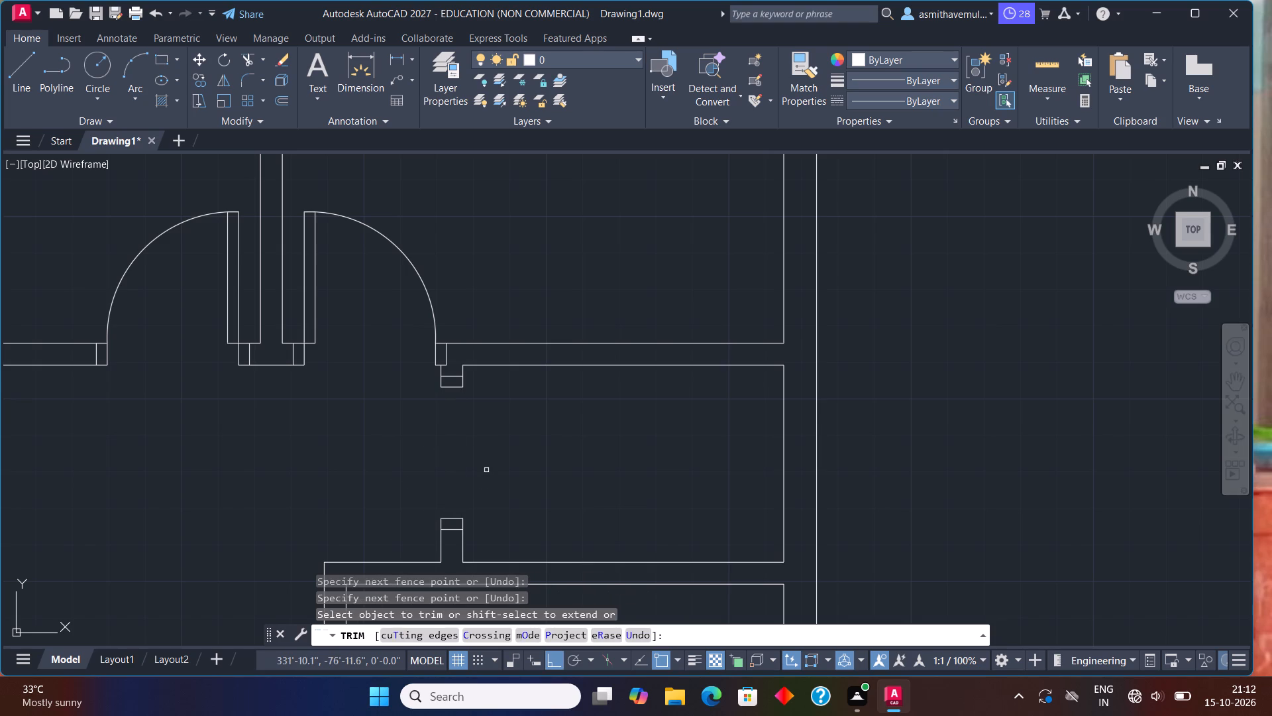
key("Escape")
Draw a line closing the gap in the upper horizontal partition's lower face, from the jamb's bottom corner to the vertical partition's right face.
key("l")
key("Return")
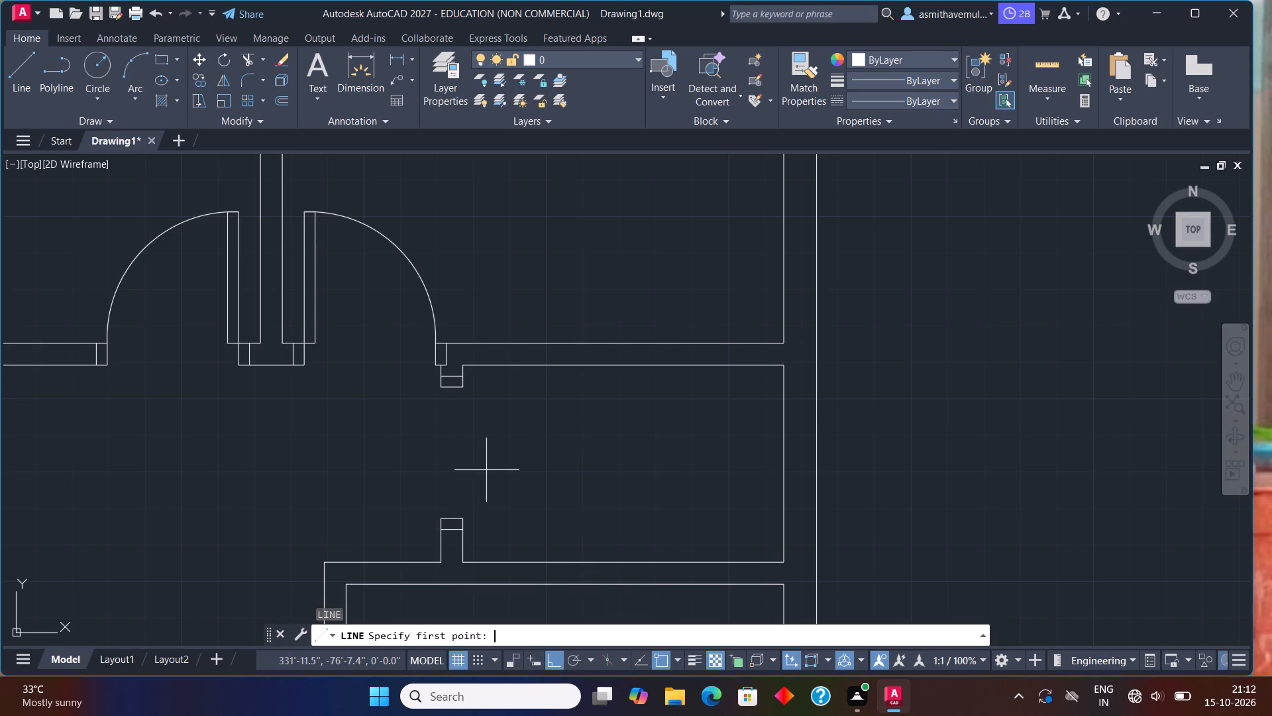
scroll(460, 363, "up", 2)
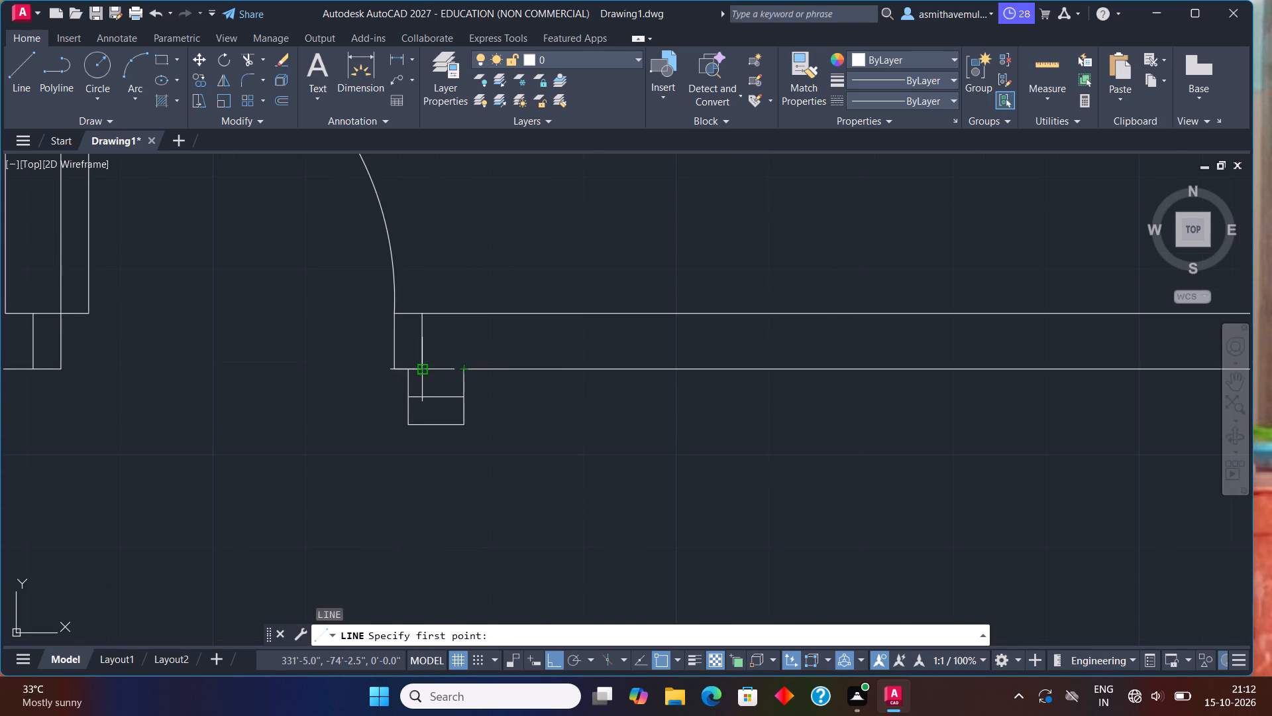
left_click(418, 369)
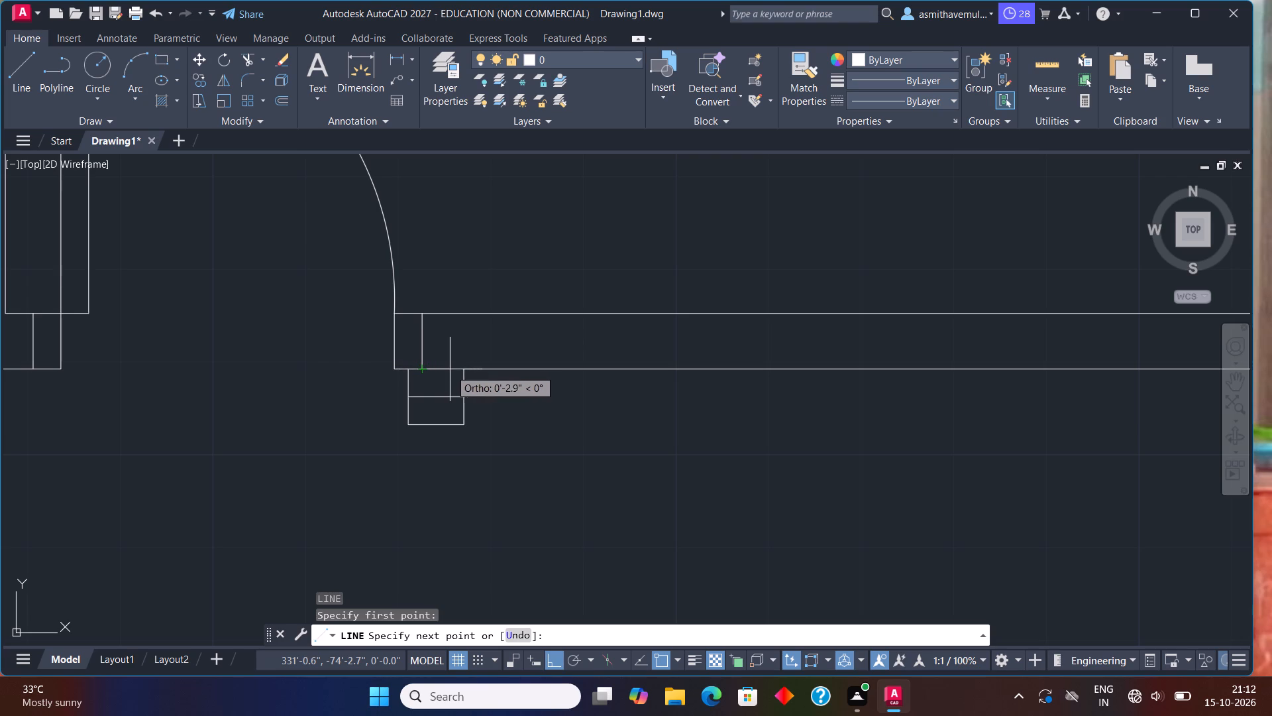
left_click(462, 369)
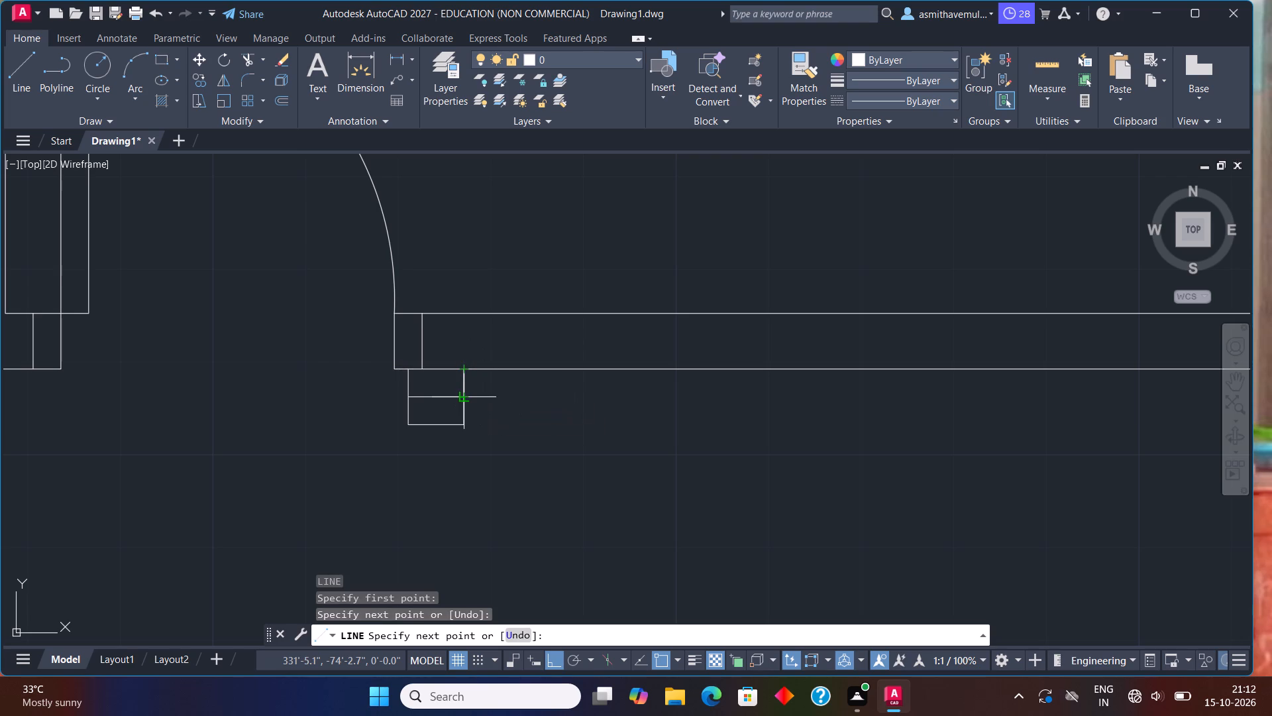
key("Escape")
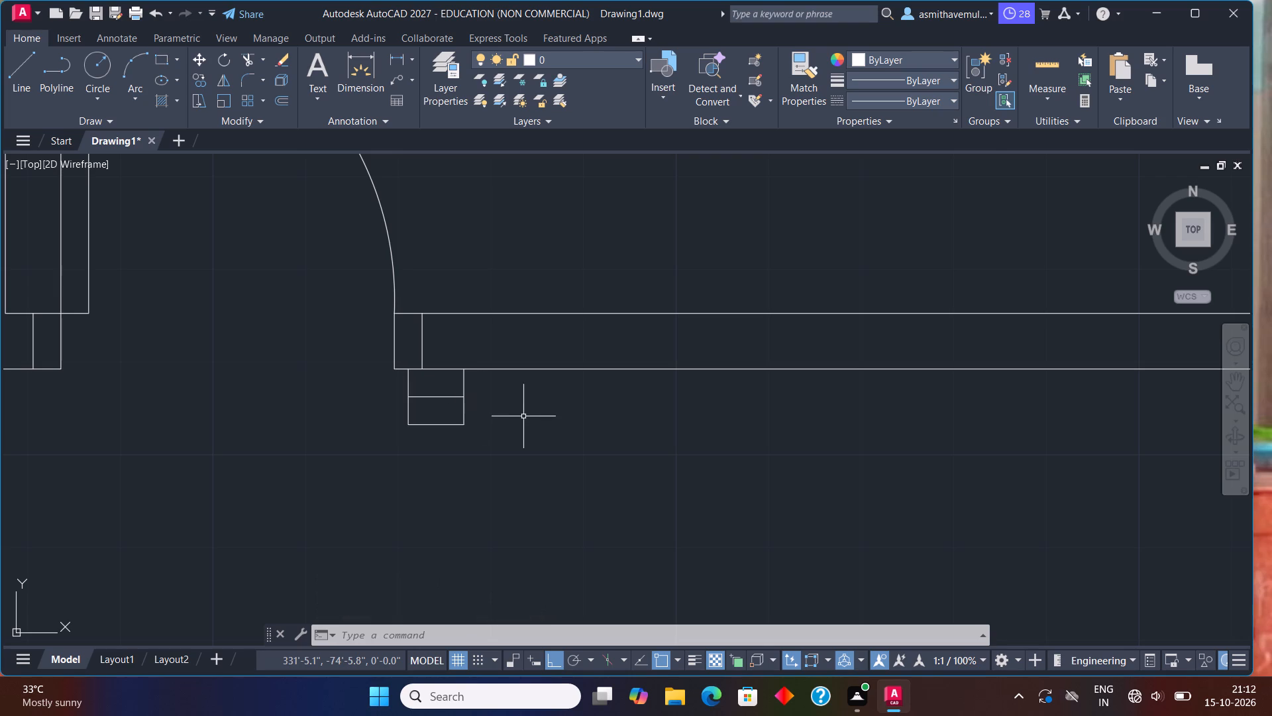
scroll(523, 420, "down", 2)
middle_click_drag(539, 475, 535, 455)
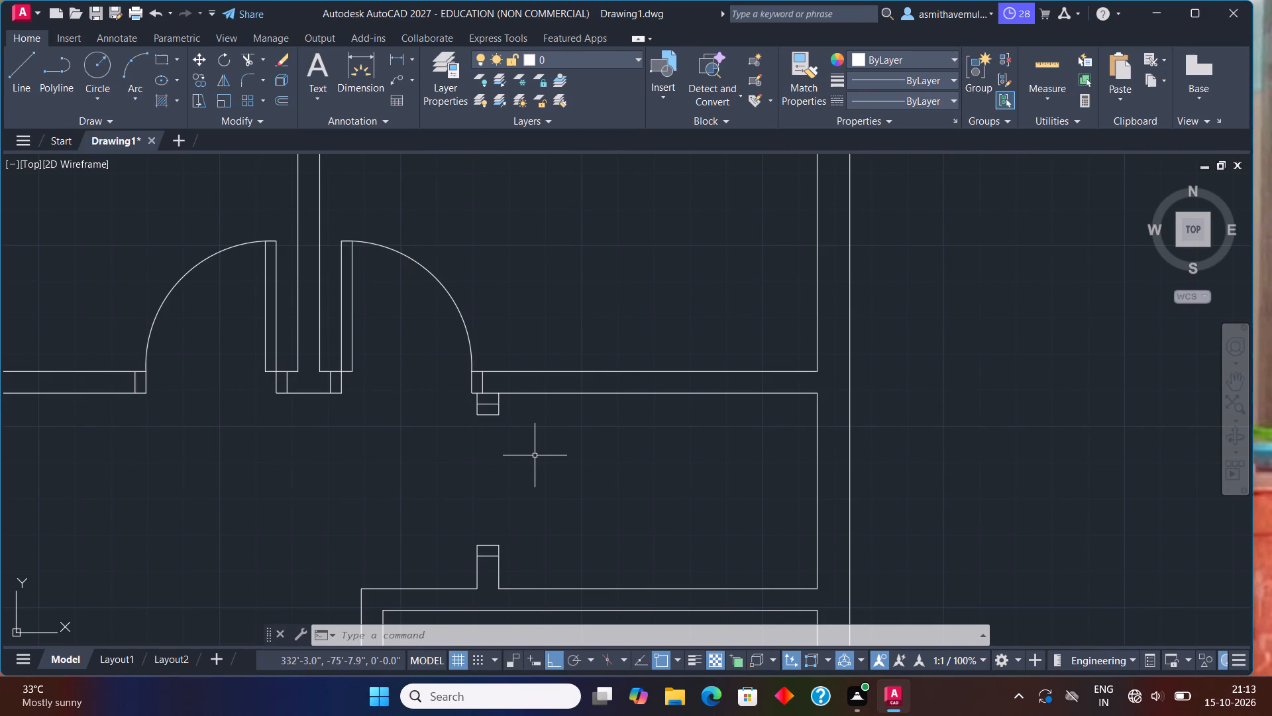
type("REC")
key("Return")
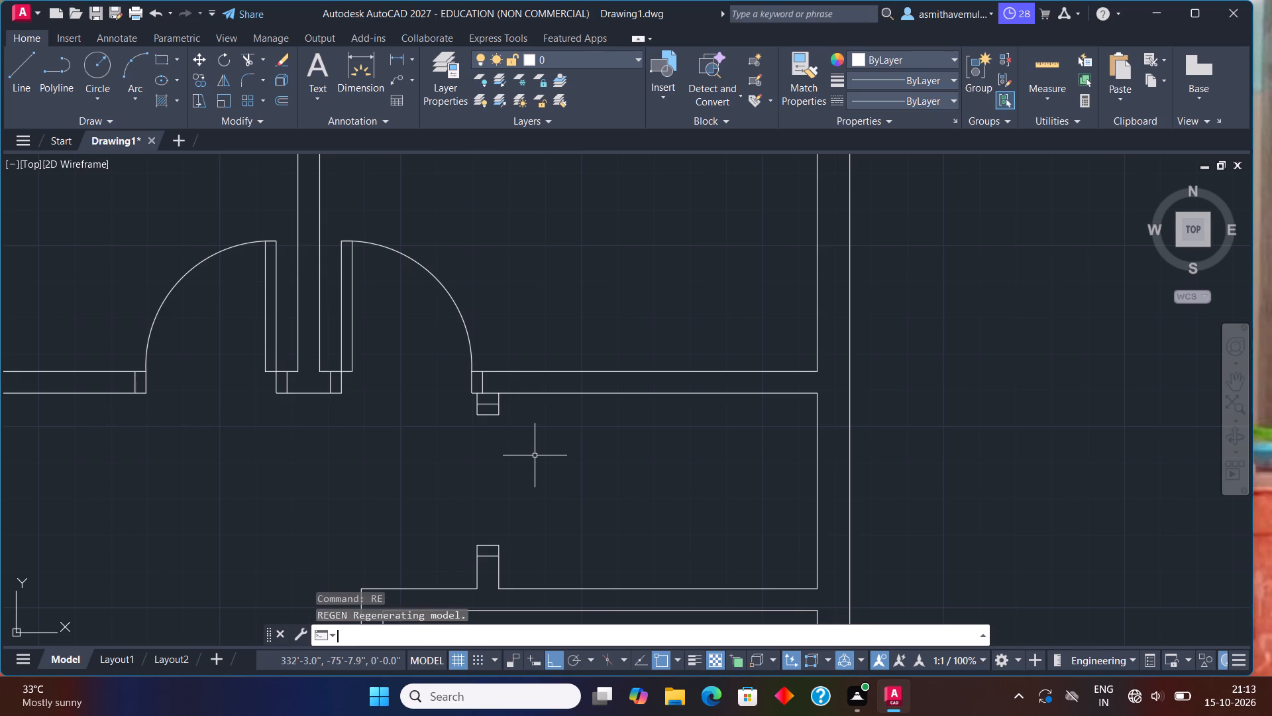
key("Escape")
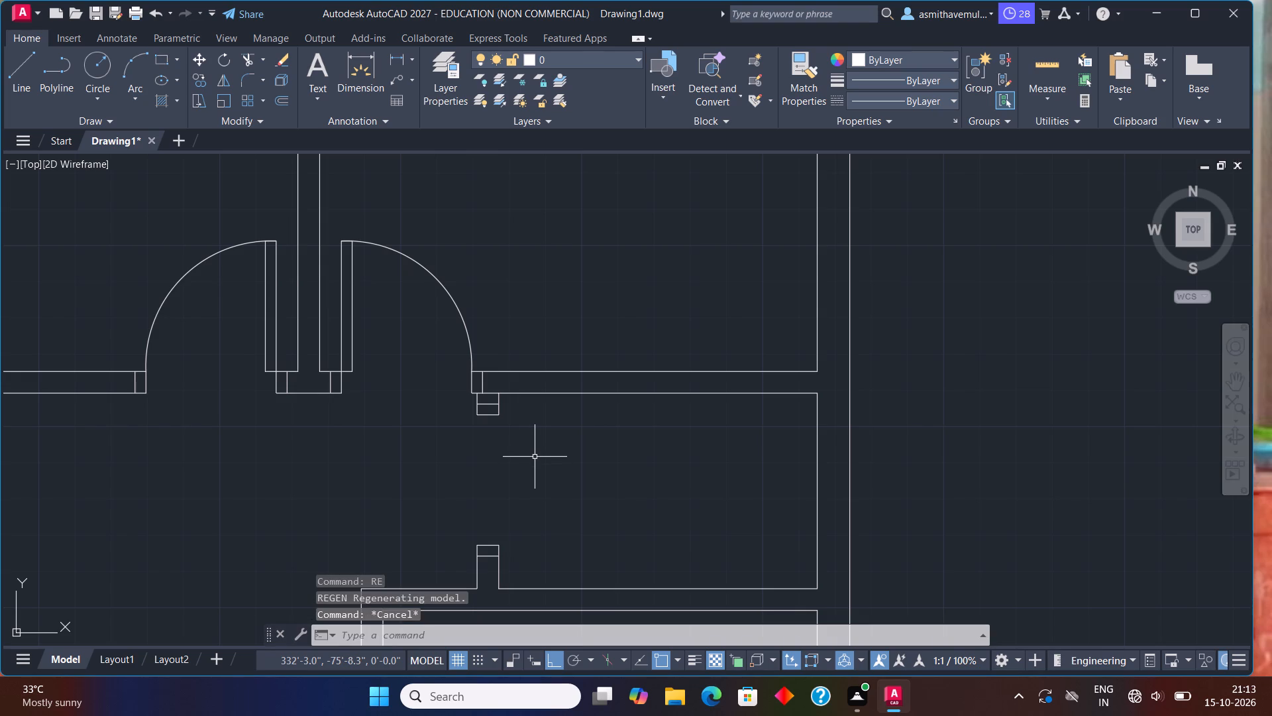
Draw a 3' by 3" door leaf rectangle rightward and downward from the upper jamb's lower right corner in the vertical partition's doorway.
type("REC")
key("Return")
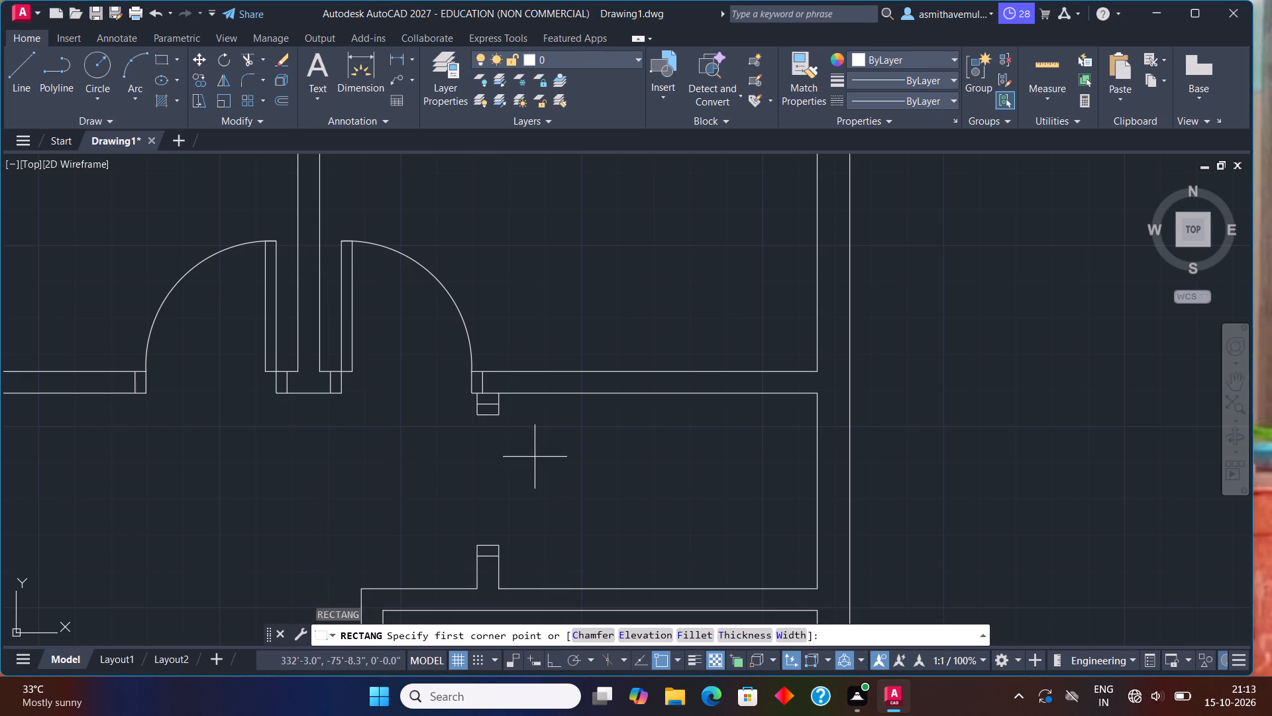
left_click(499, 418)
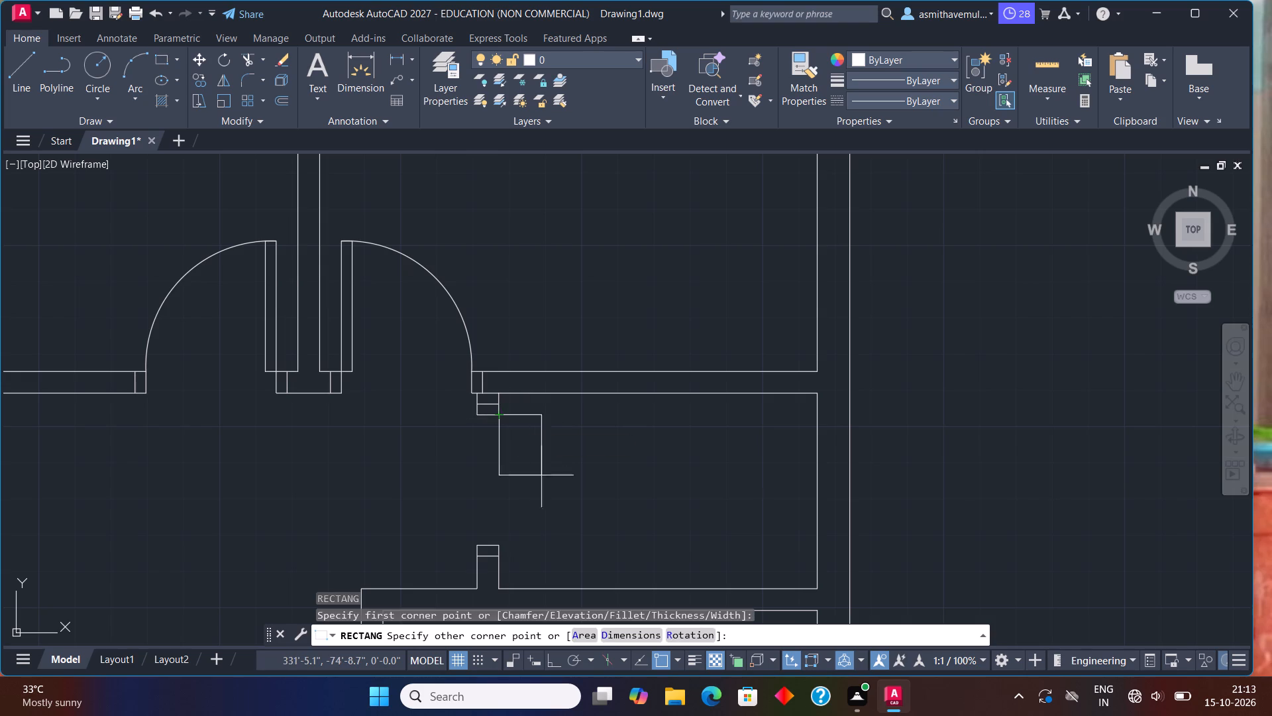
key("d")
key("Return")
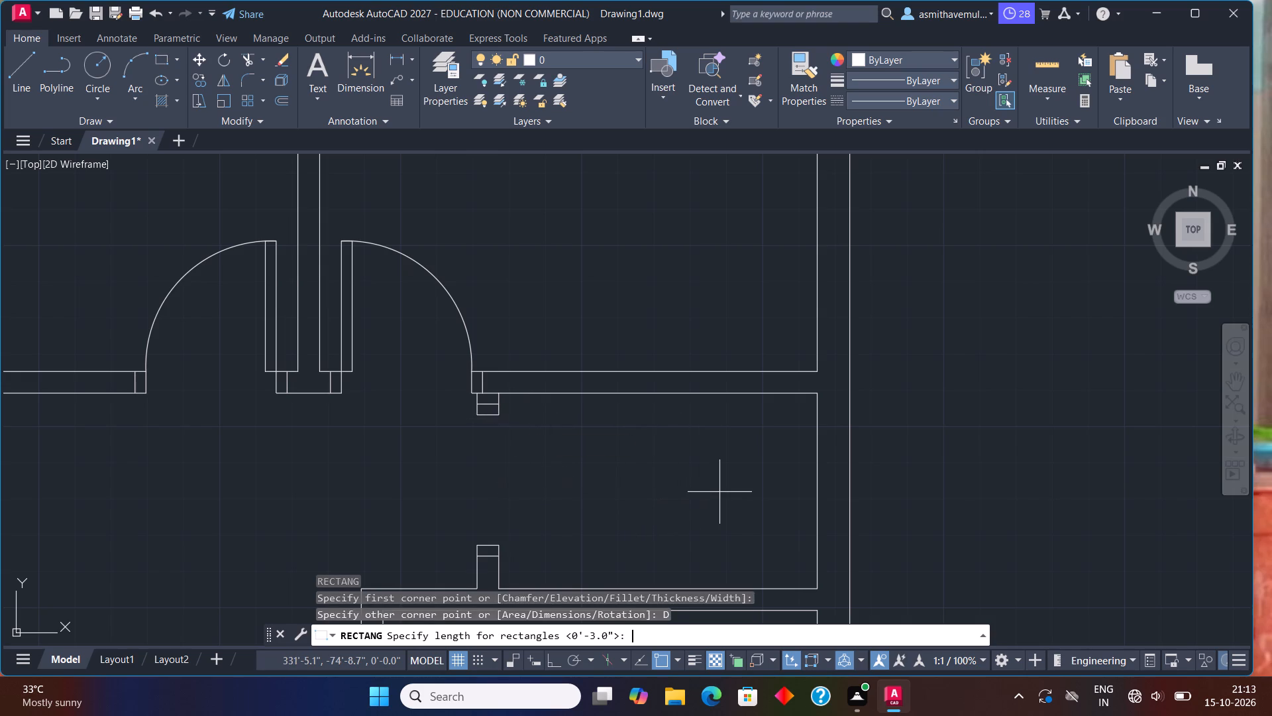
type("3'")
key("Return")
key("3")
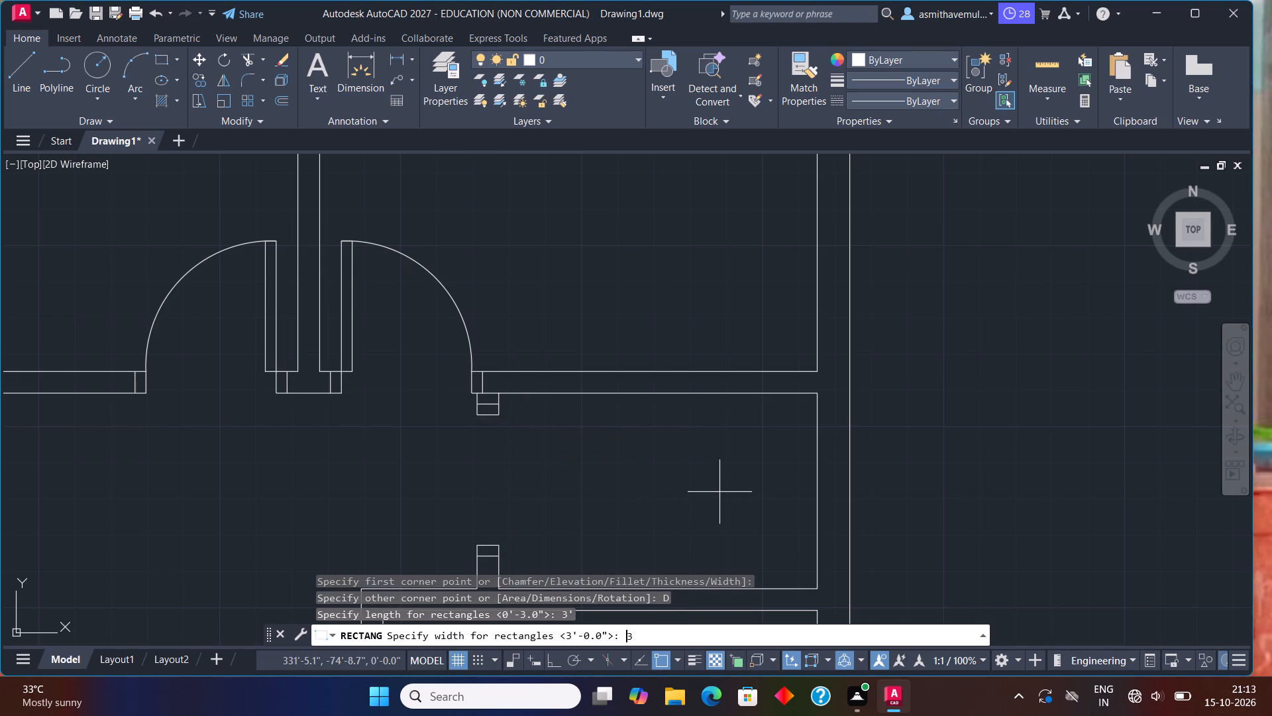
key("shift+quotedbl")
key("Return")
left_click(717, 488)
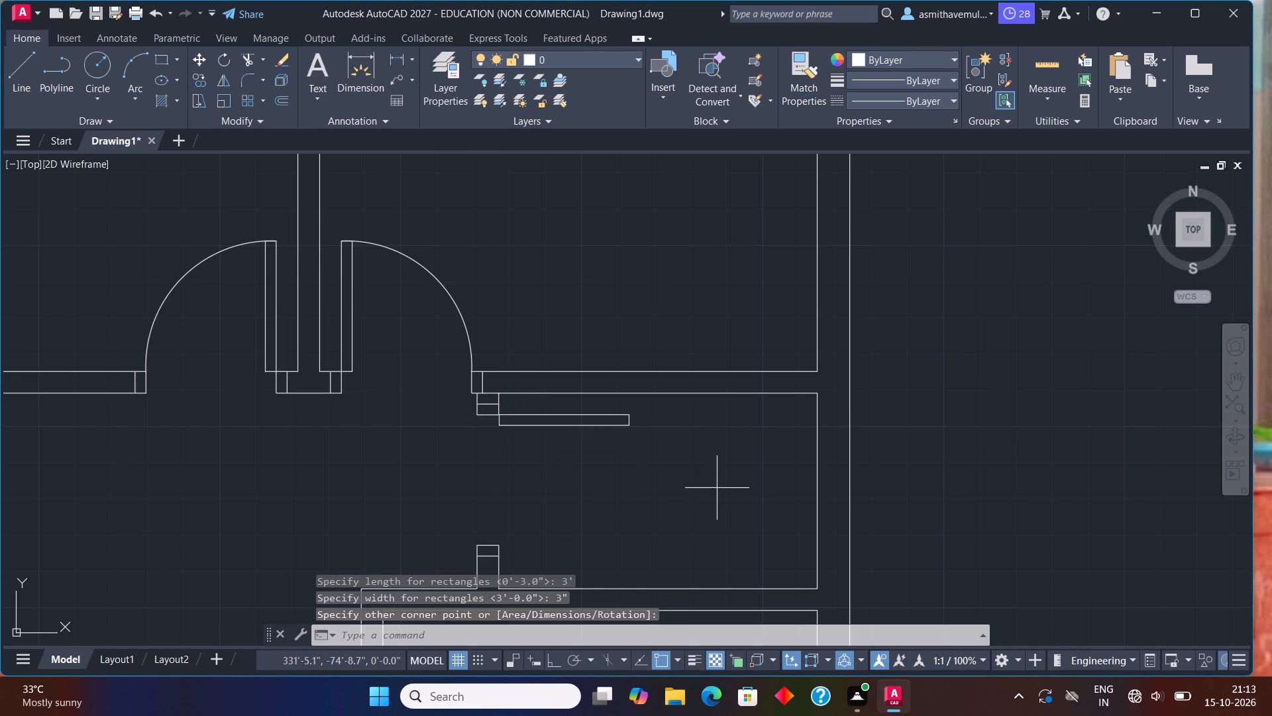
Draw the door swing arc from the leaf's free end, through its lower outer corner, to the lower jamb's upper right corner.
type("ARC")
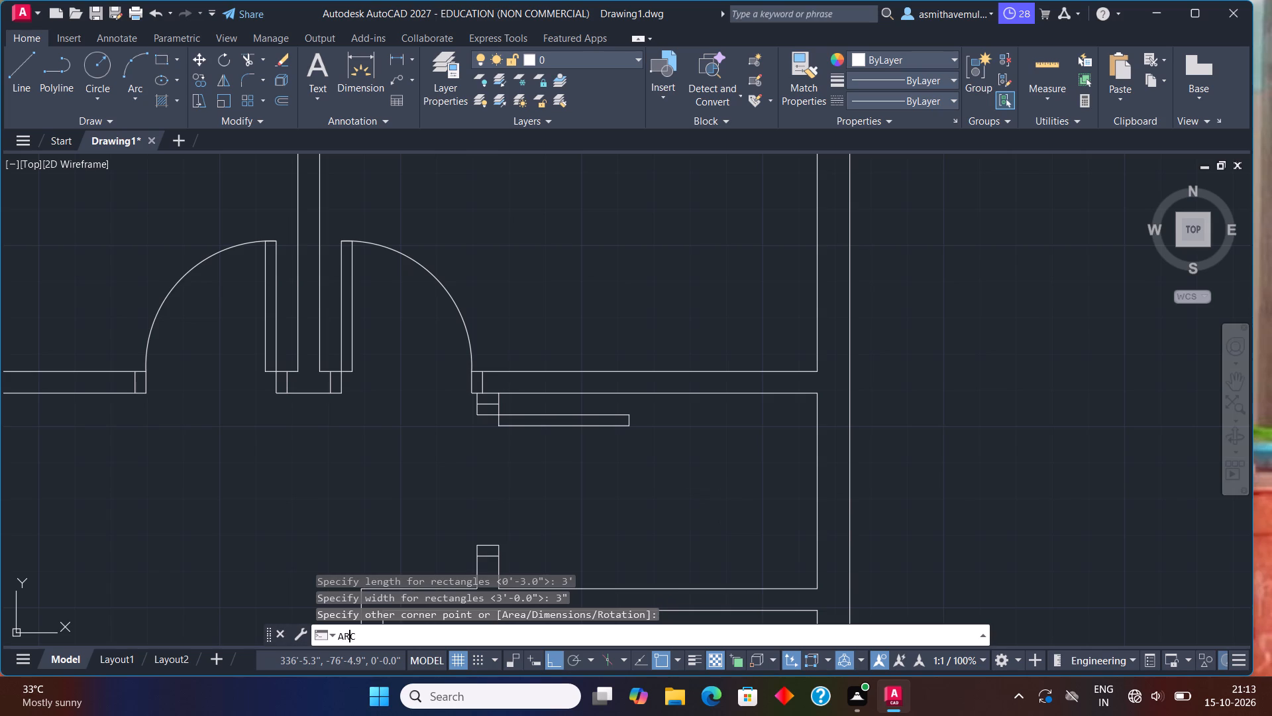
key("Return")
scroll(590, 397, "up", 1)
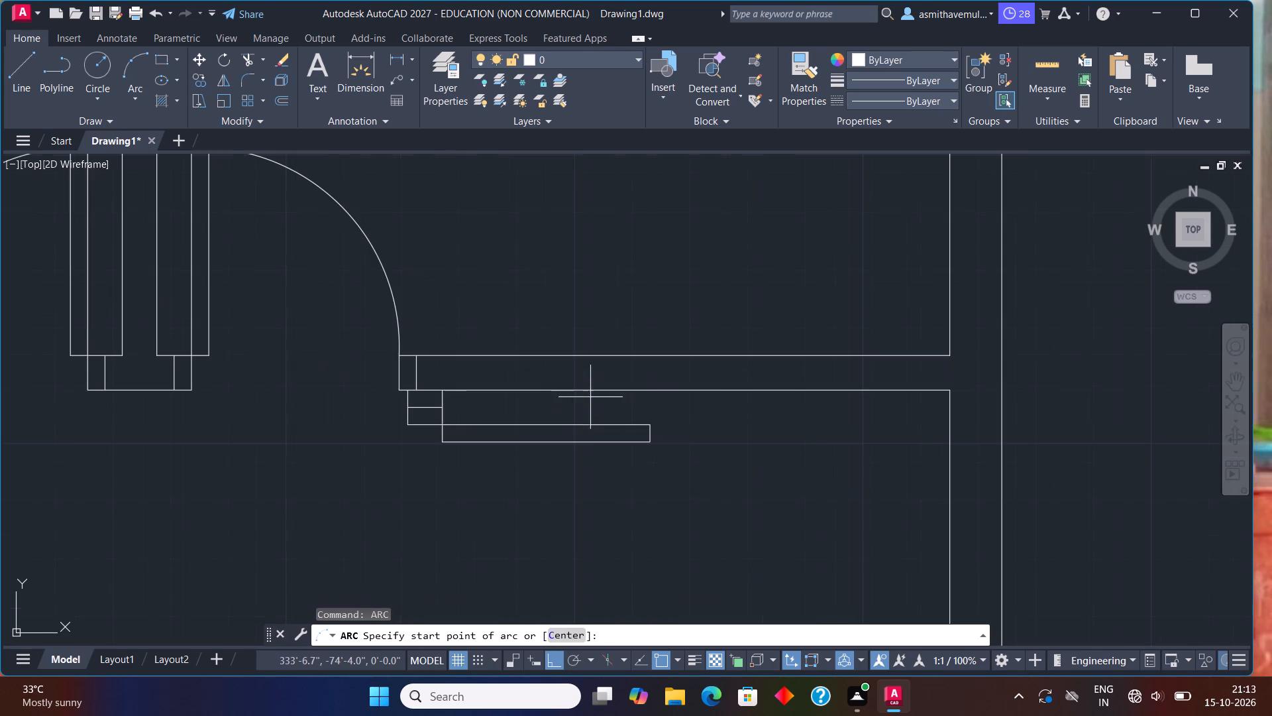
left_click(651, 424)
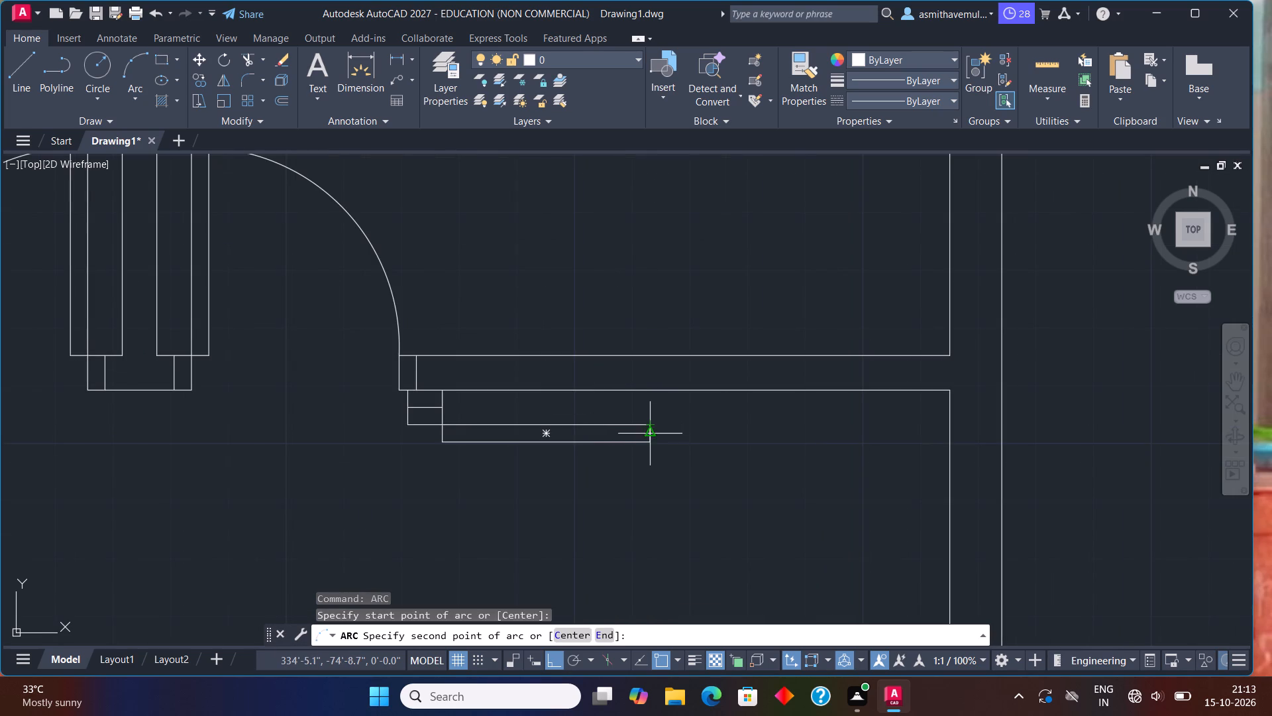
left_click(653, 446)
scroll(600, 477, "down", 2)
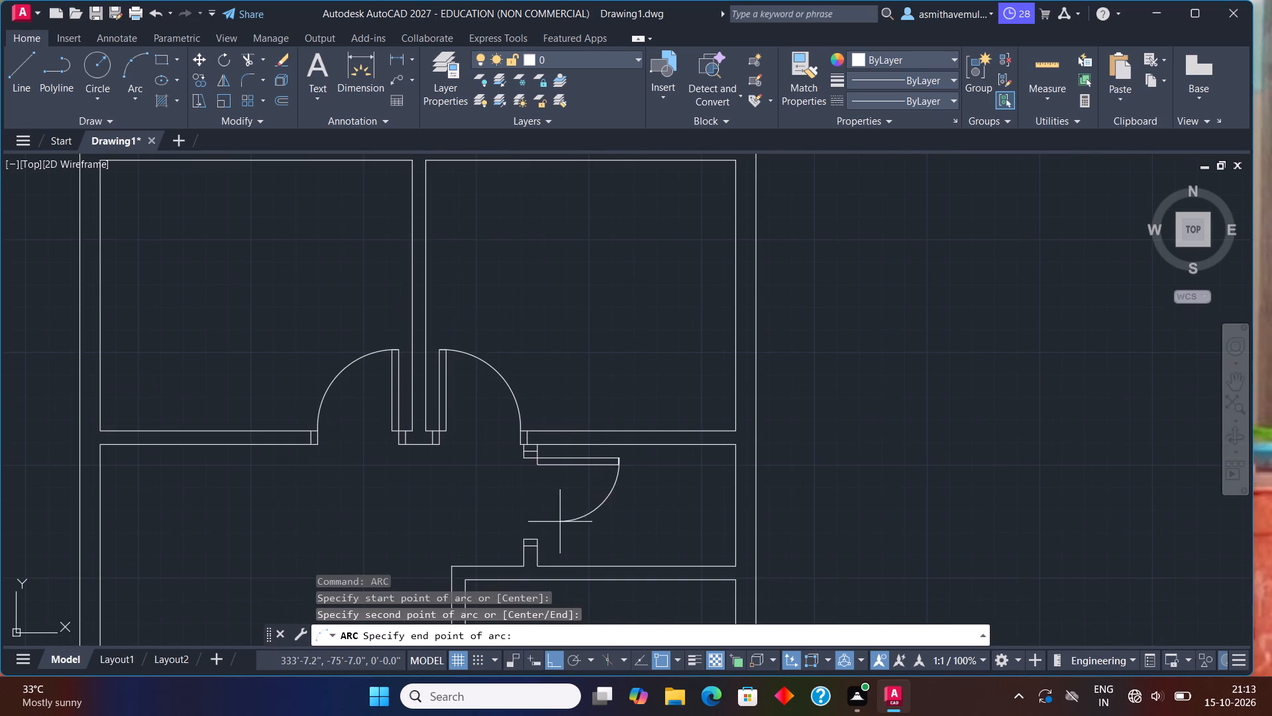
scroll(543, 533, "up", 1)
left_click(537, 542)
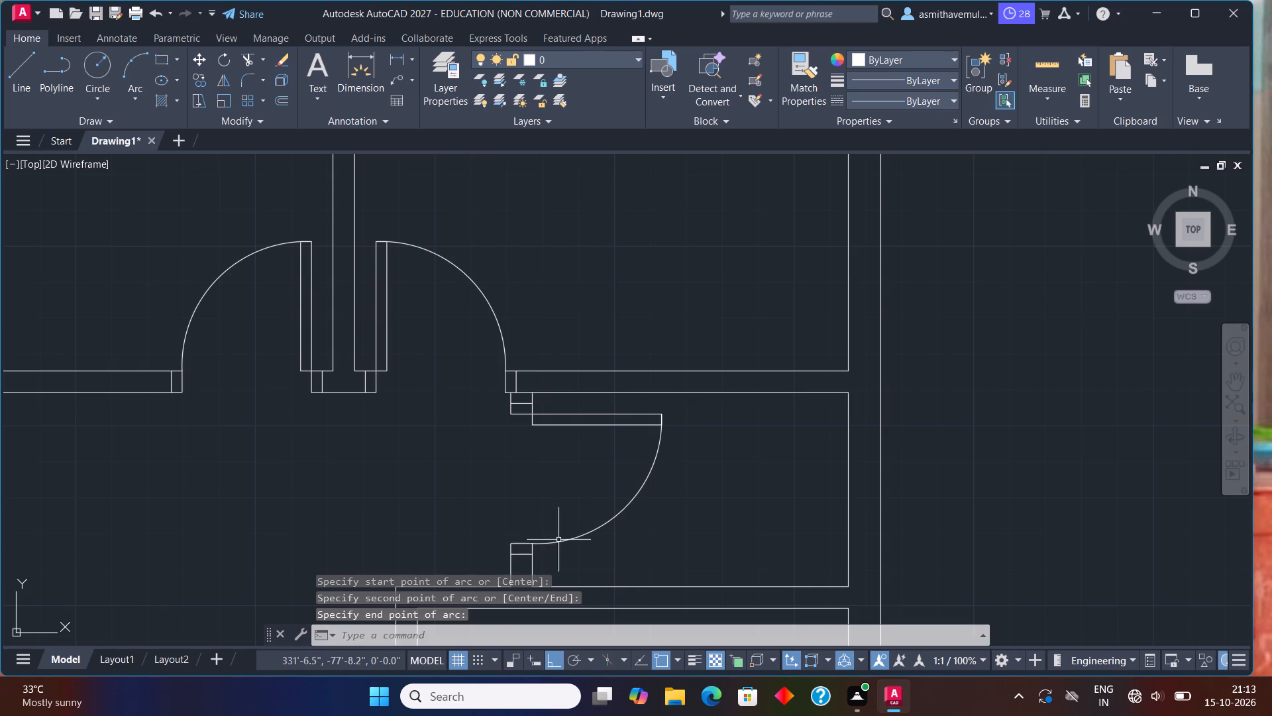
Draw a line across the left partition of the room below, starting 3" below the room's upper-left inner corner.
scroll(633, 532, "down", 2)
middle_click_drag(662, 495, 741, 282)
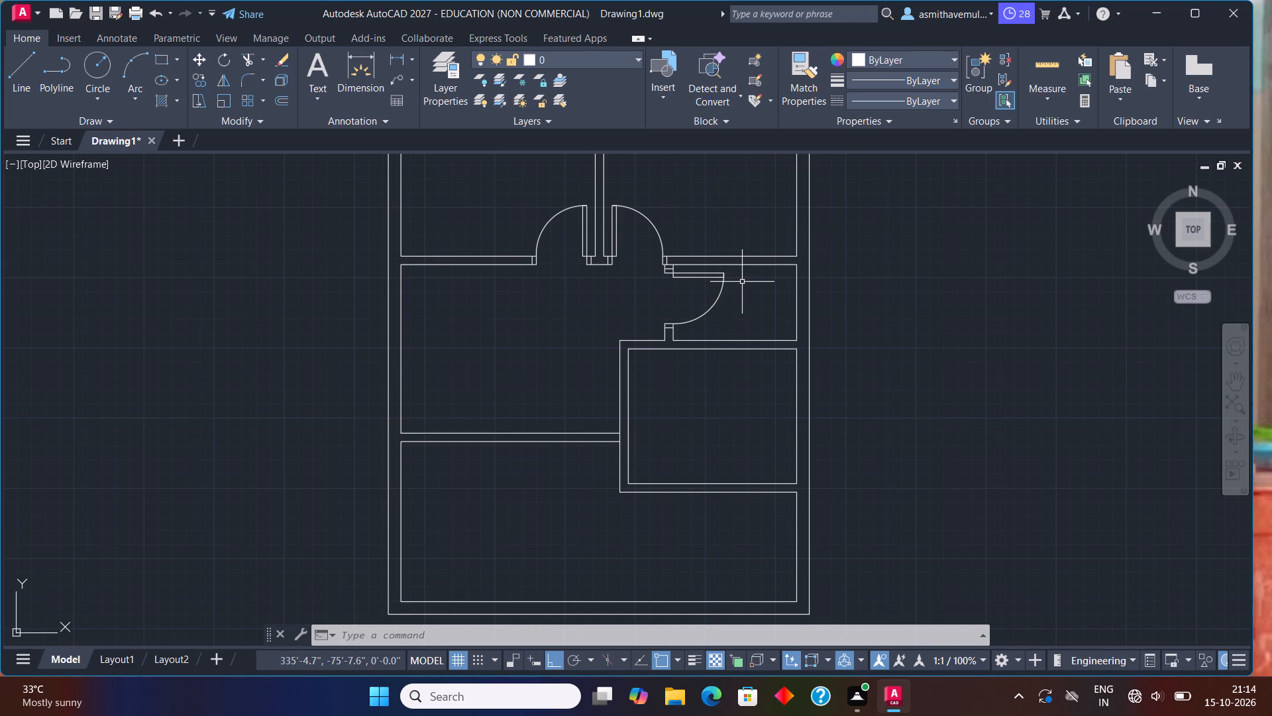
key("l")
key("Return")
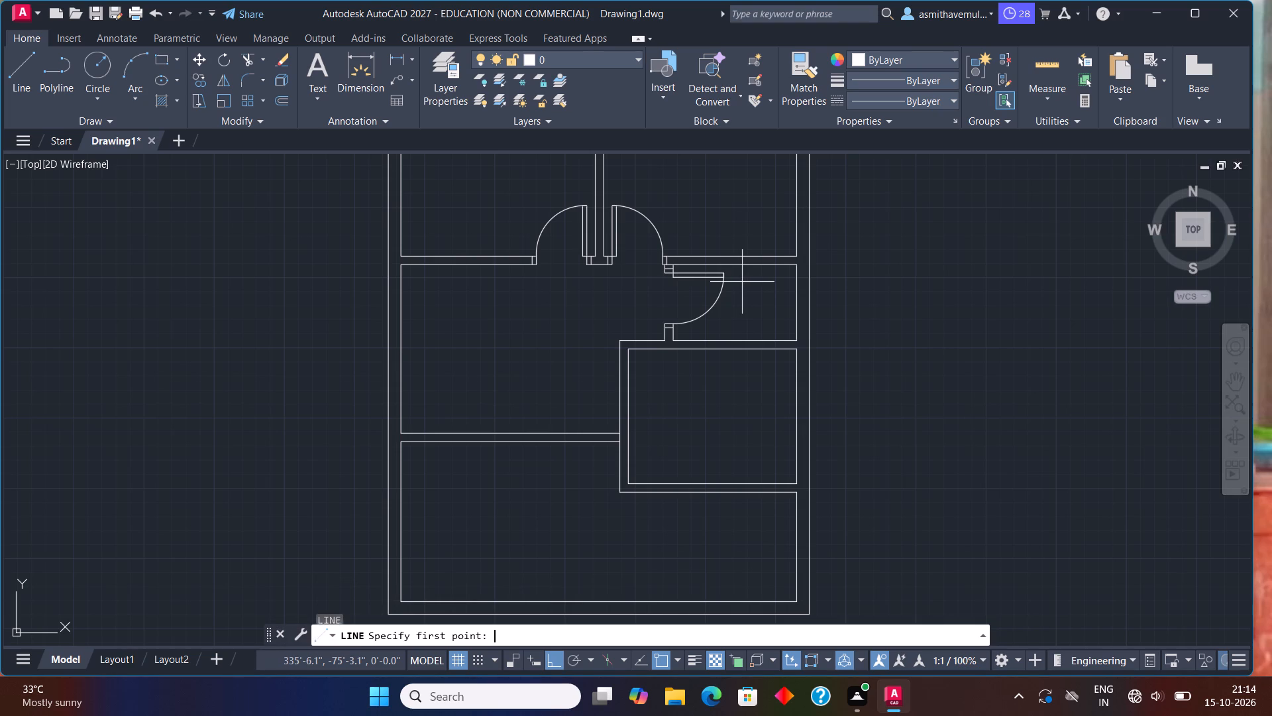
type("FROM")
key("Return")
left_click(627, 350)
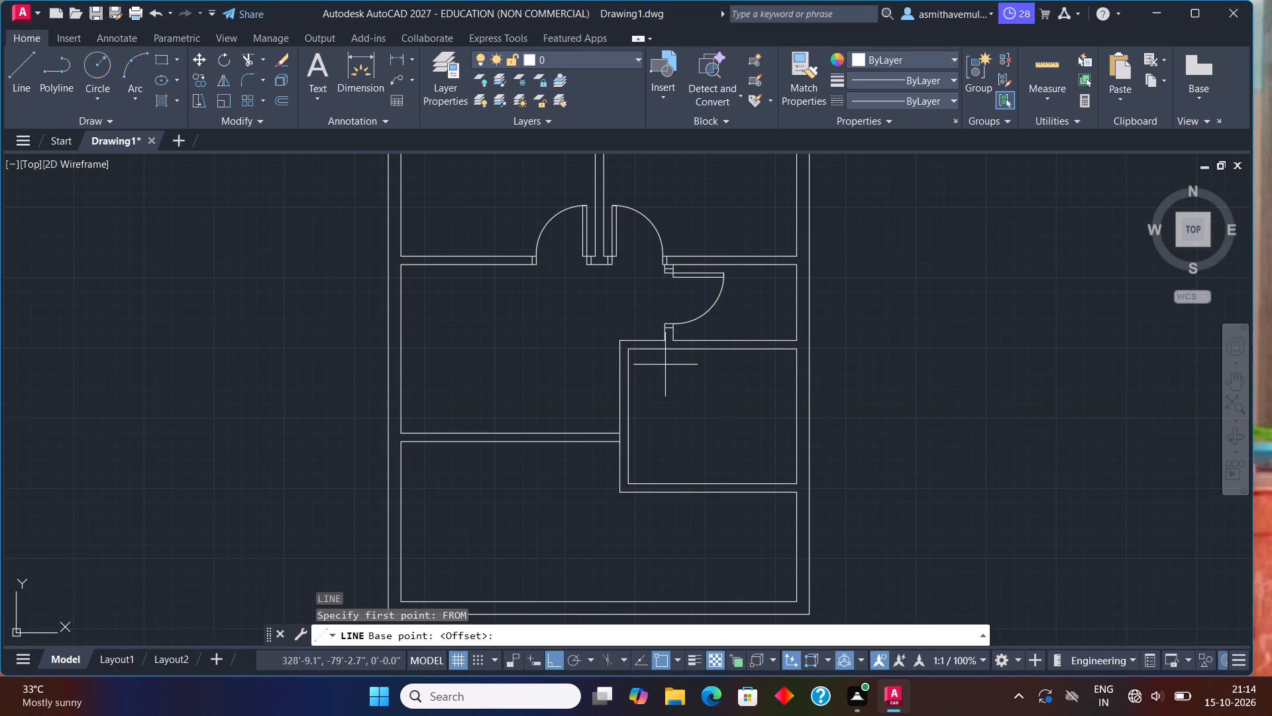
key("shift+at")
type("0,-3")
key("shift+quotedbl")
key("Return")
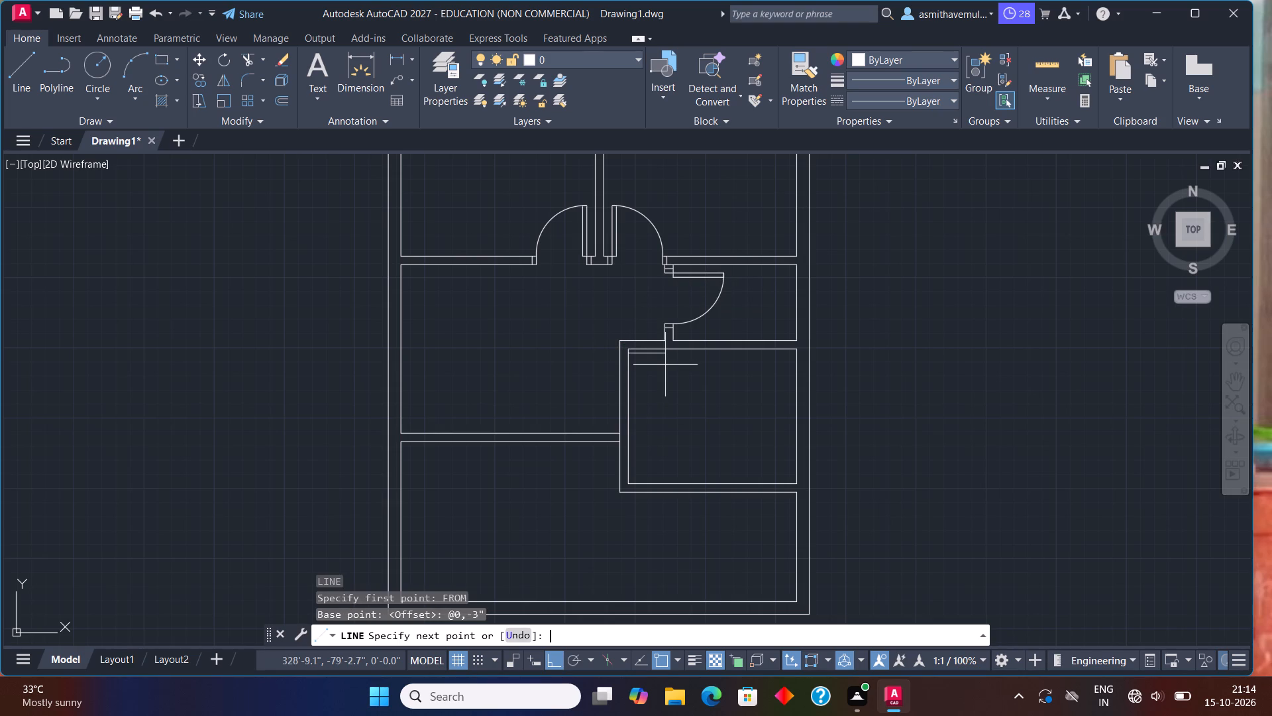
scroll(641, 371, "up", 2)
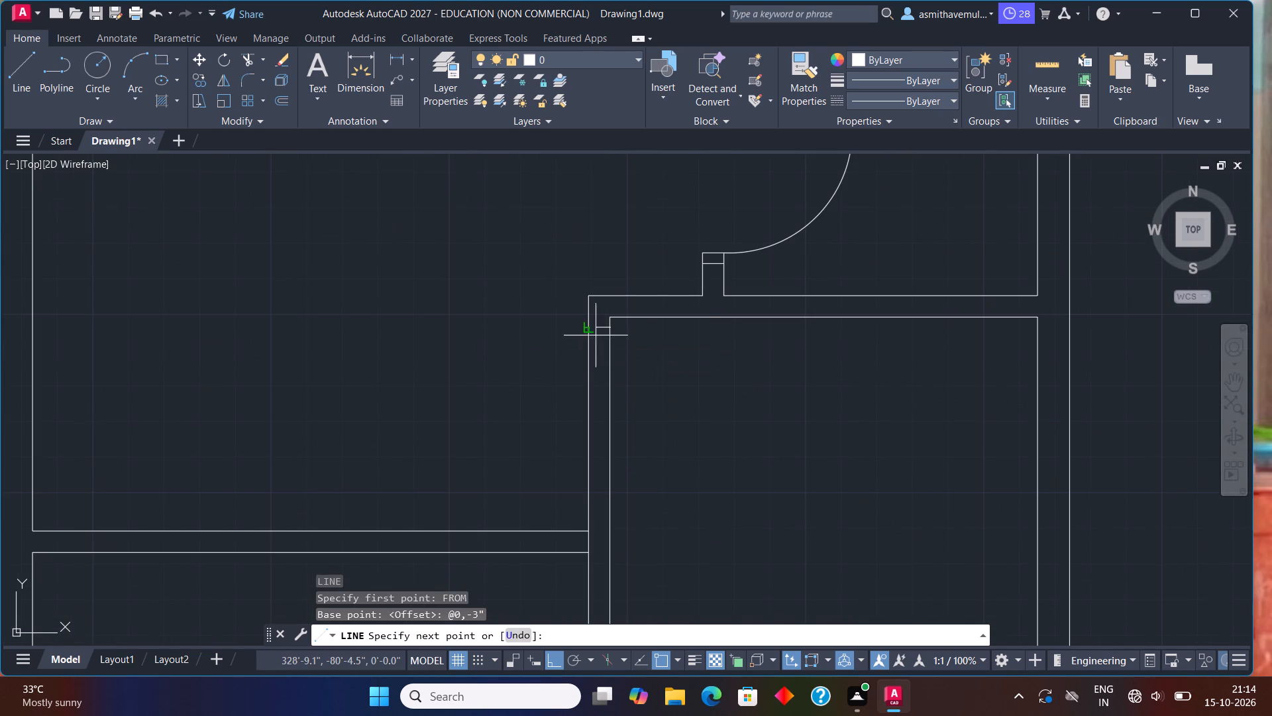
left_click_drag(588, 328, 581, 329)
key("Escape")
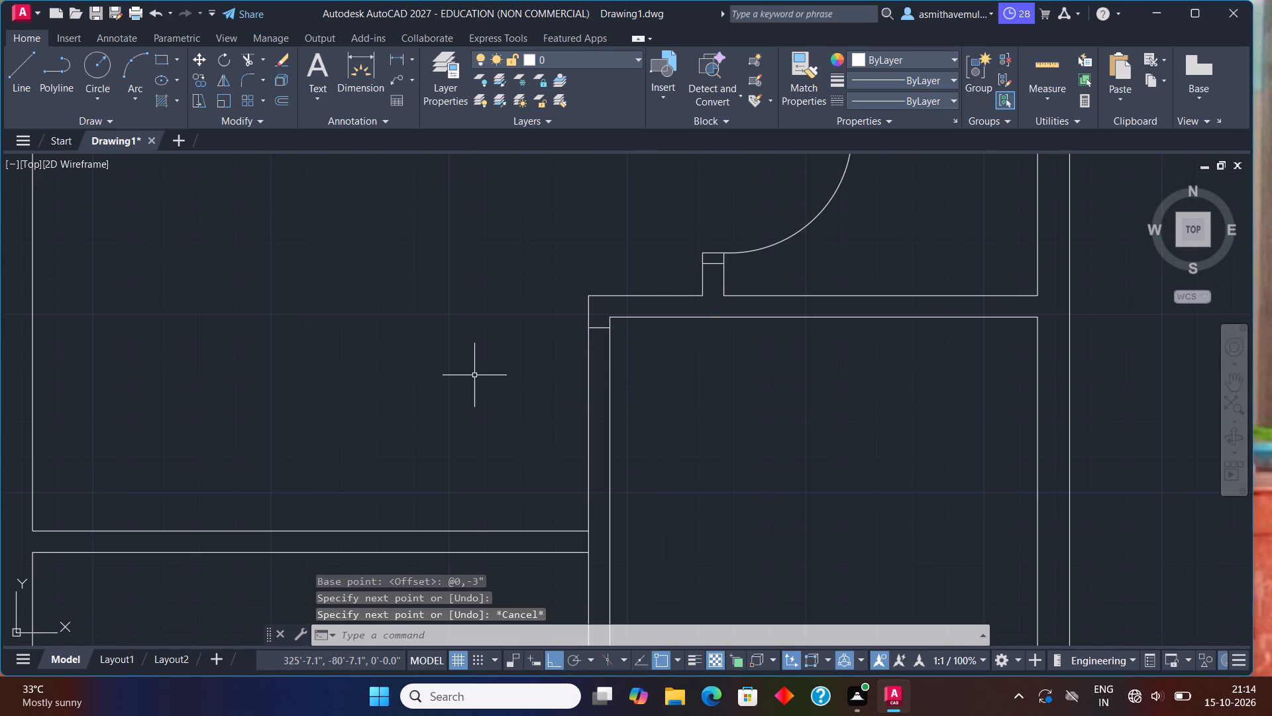
Offset the new line across the room's left partition 3" downward to form the upper door jamb.
key("o")
key("Return")
key("3")
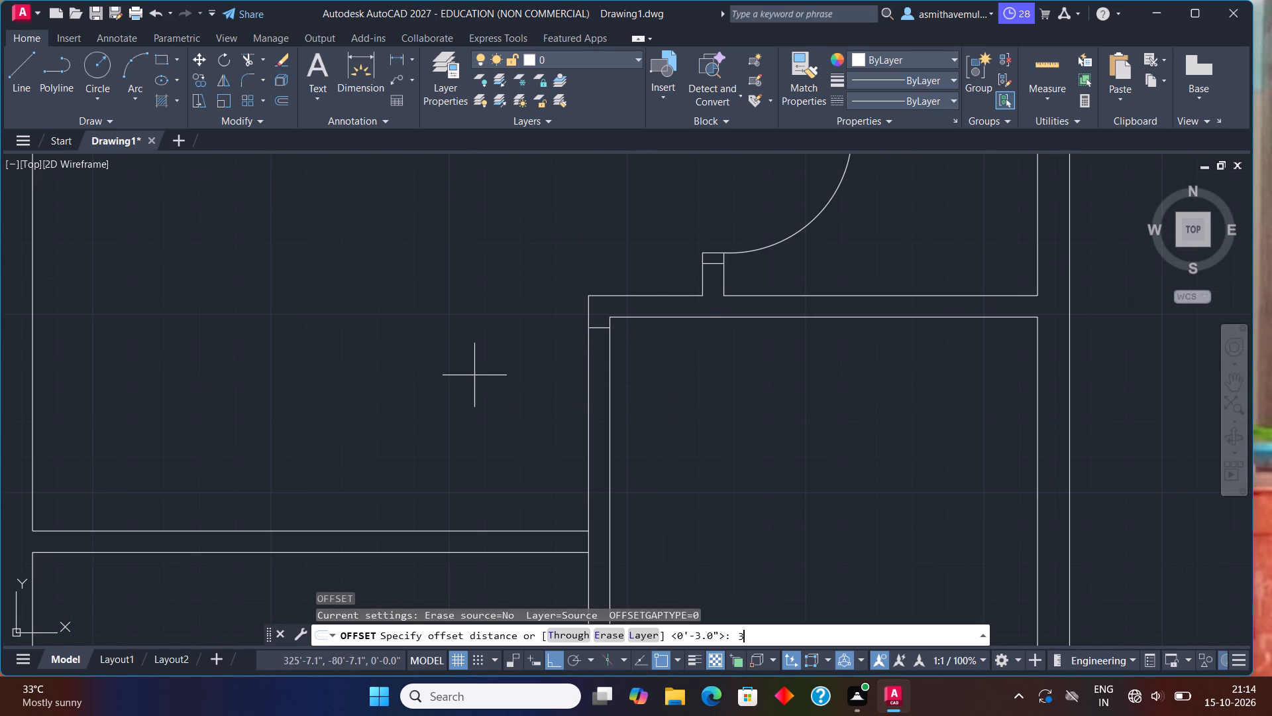
key("shift+quotedbl")
key("Return")
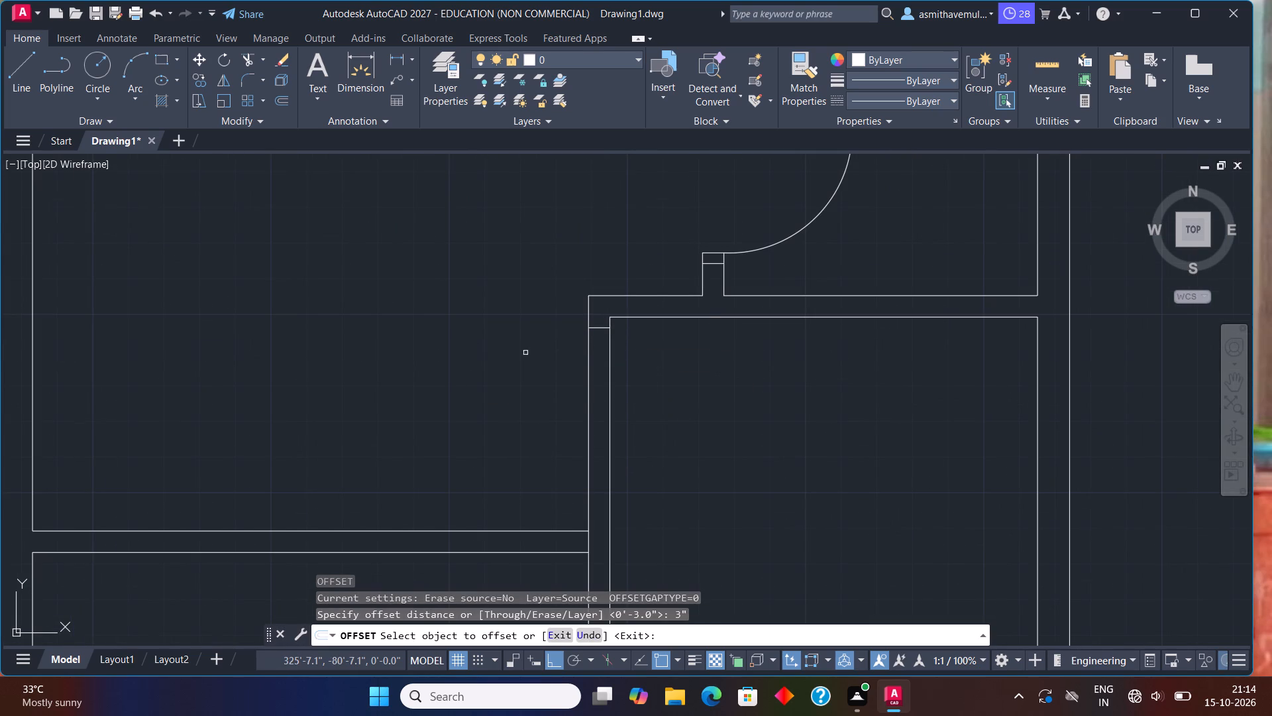
left_click(602, 328)
left_click(598, 349)
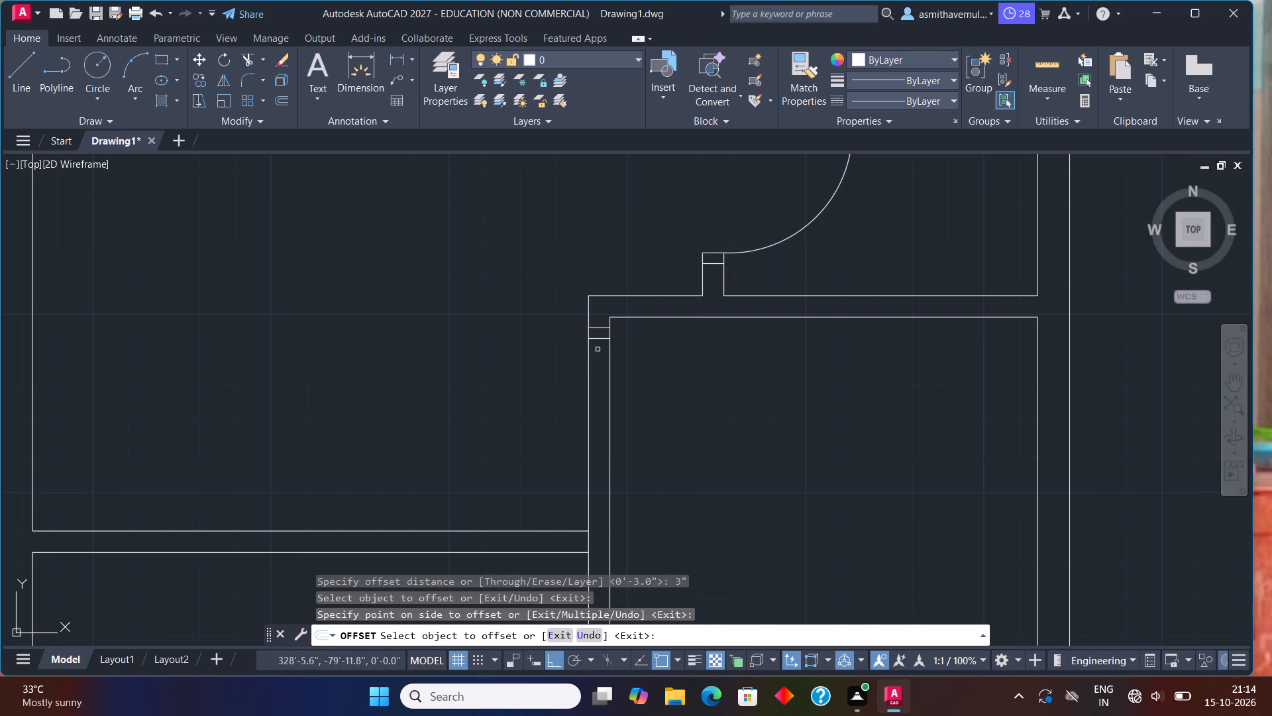
key("Escape")
Offset the upper jamb's bottom line 3' downward to mark the door opening in the left partition.
key("o")
key("Return")
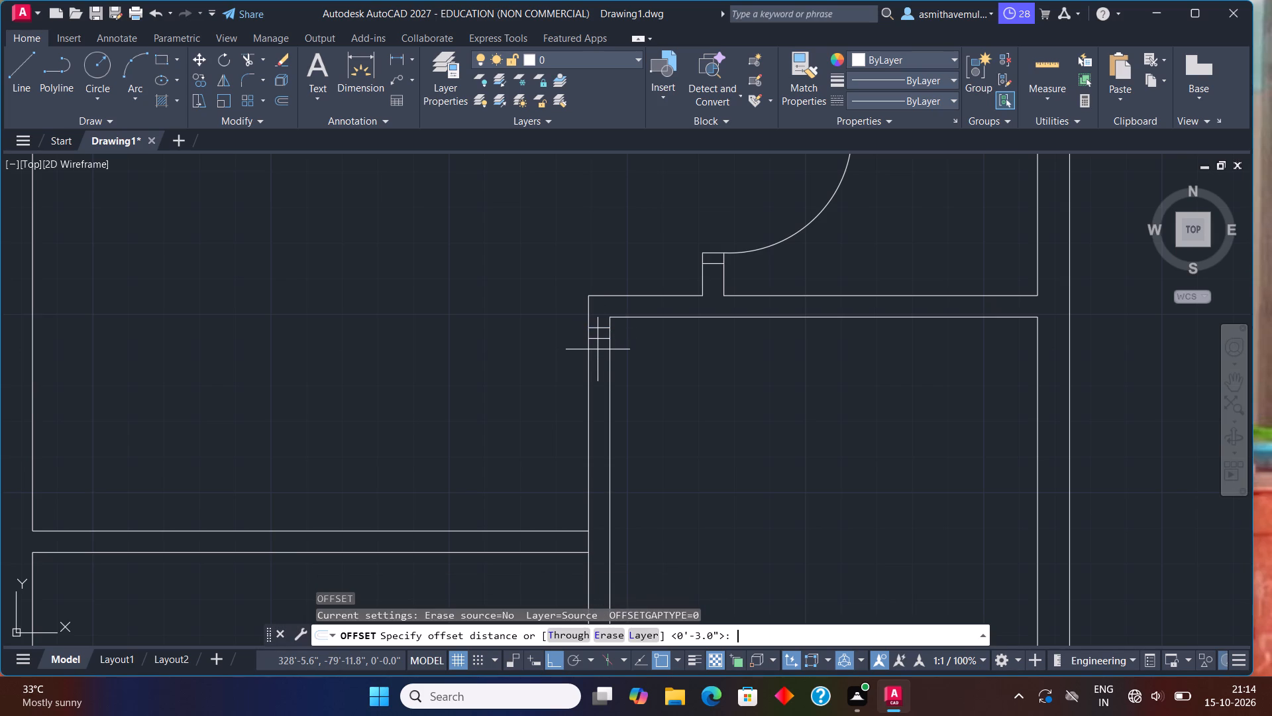
type("3'")
key("Return")
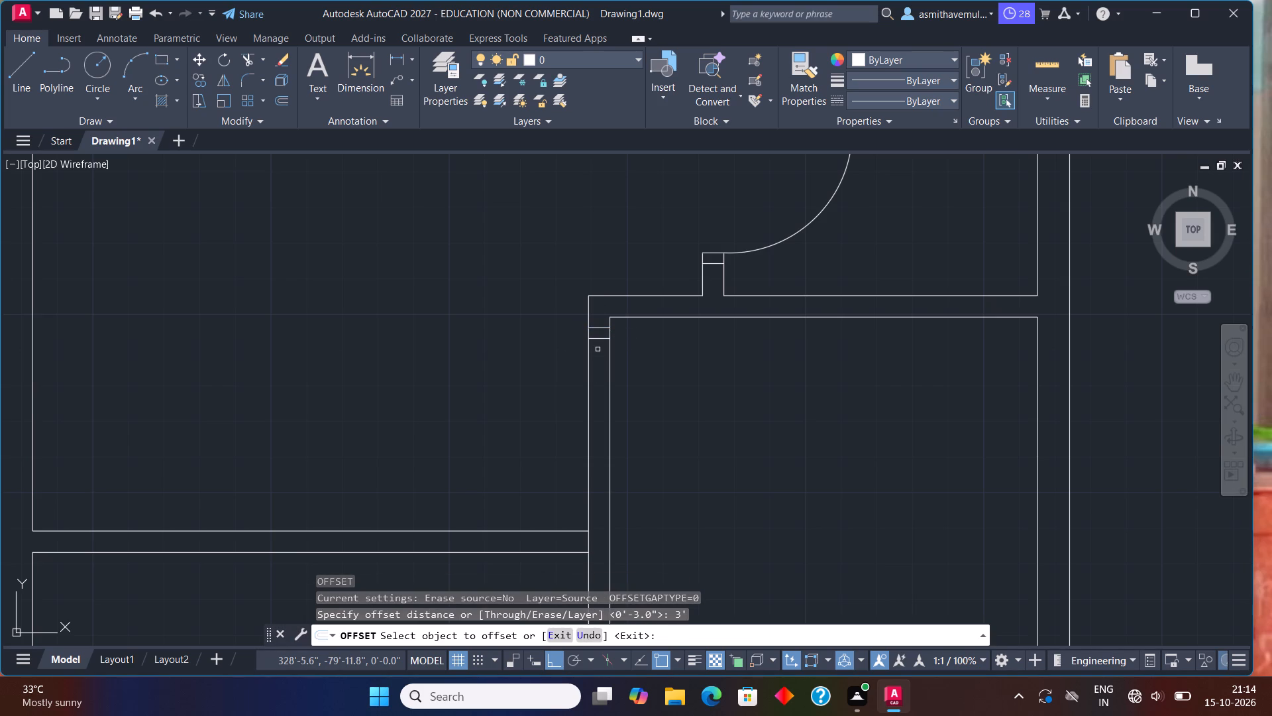
left_click_drag(603, 337, 603, 343)
left_click(596, 417)
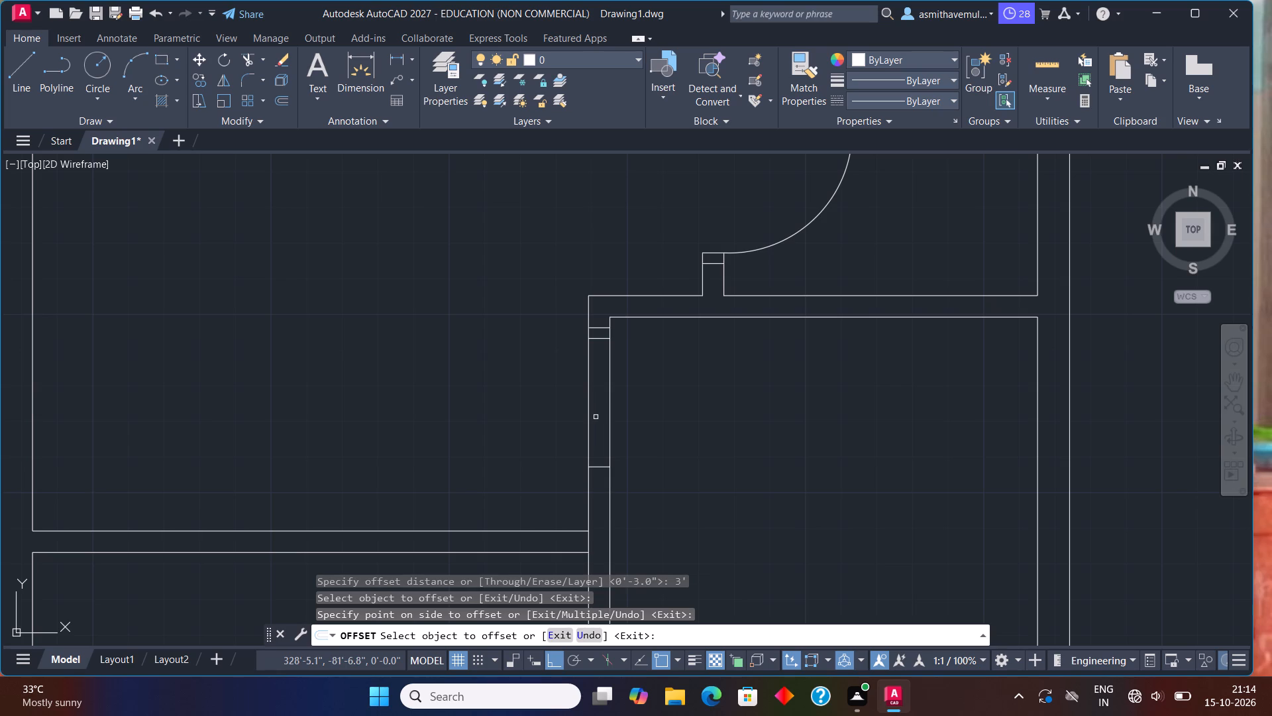
key("Escape")
Offset the opening's bottom line 3" downward to form the lower door jamb.
key("o")
key("Return")
key("3")
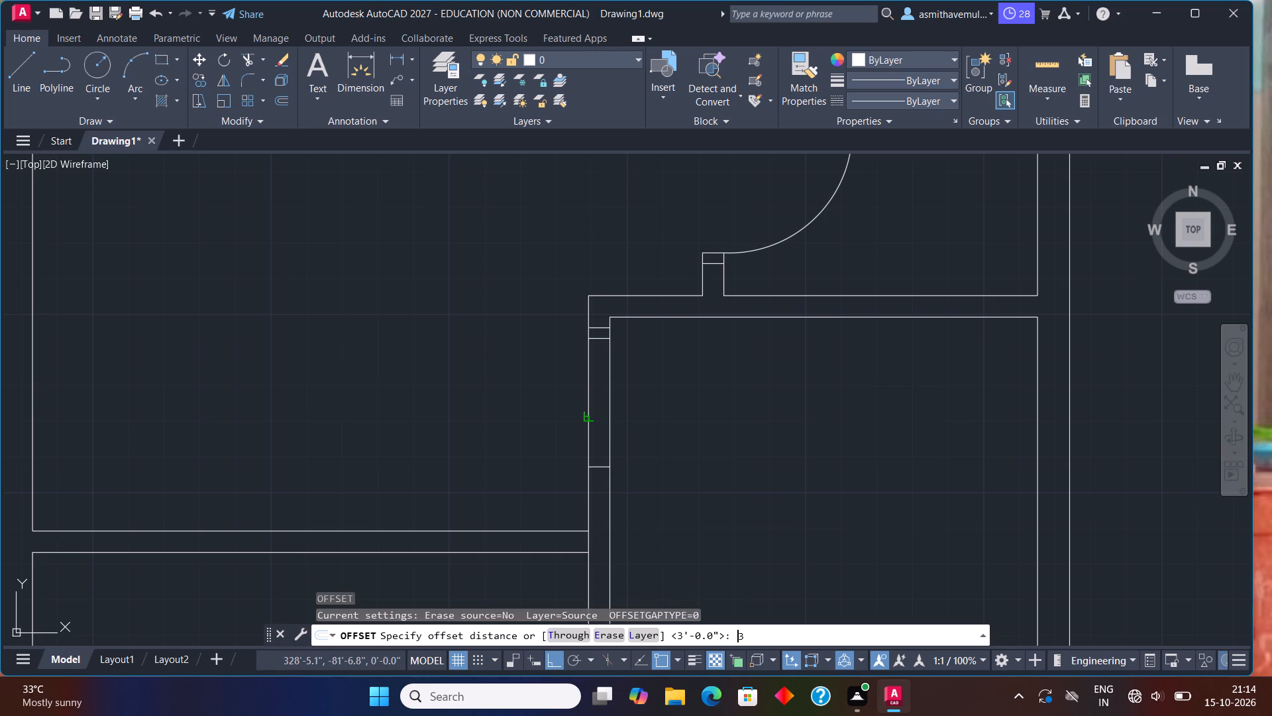
key("shift+quotedbl")
key("Return")
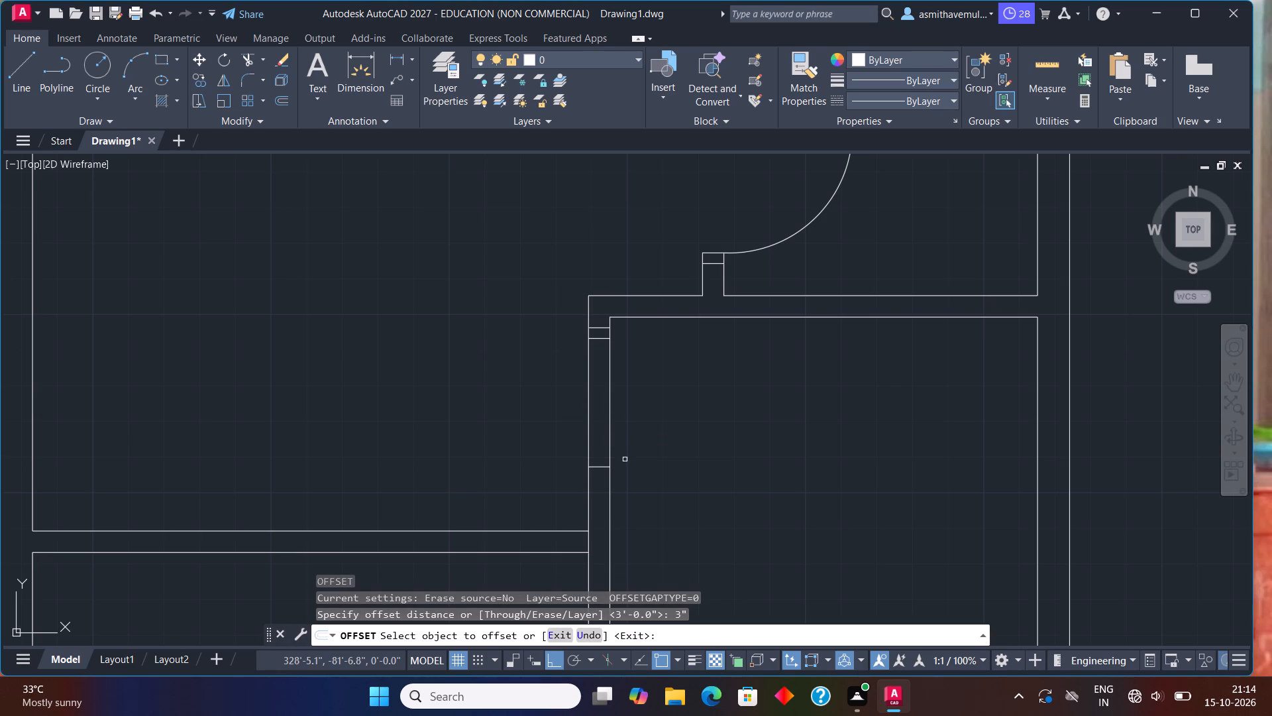
left_click(605, 466)
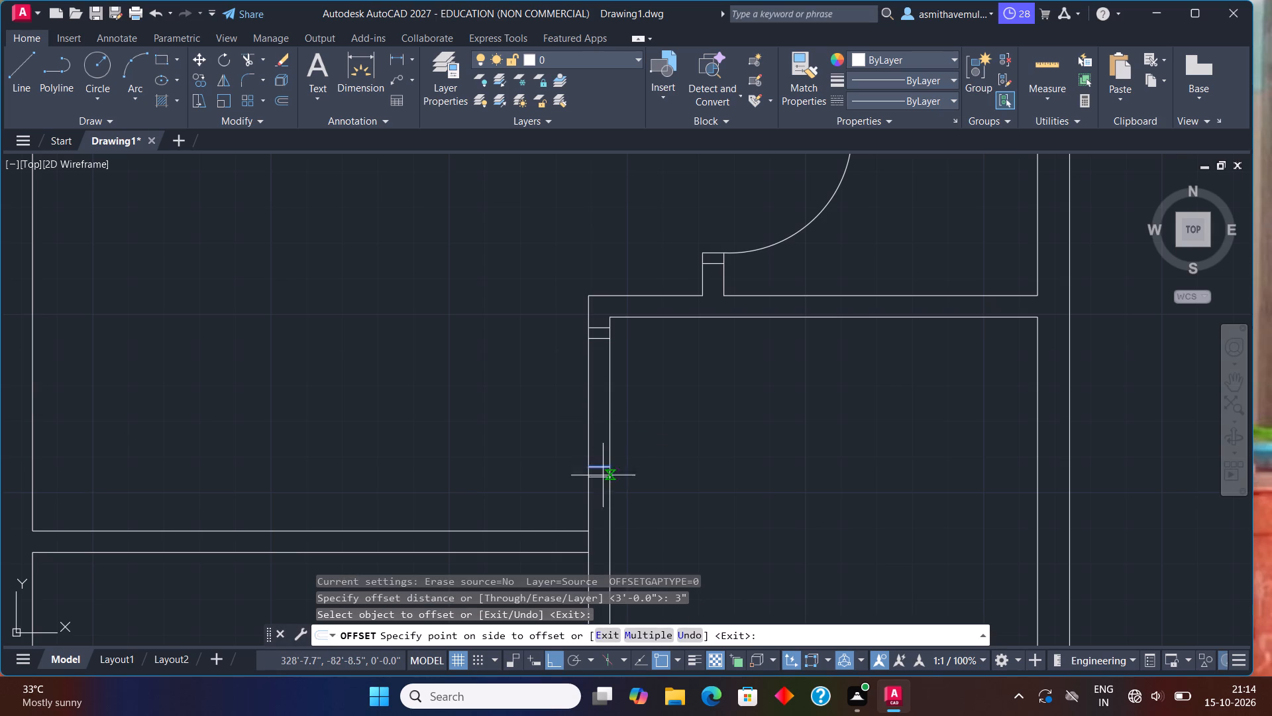
left_click(607, 501)
key("Escape")
Trim both partition wall lines between the two new jambs to open the 3' doorway.
type("TRIM")
key("Return")
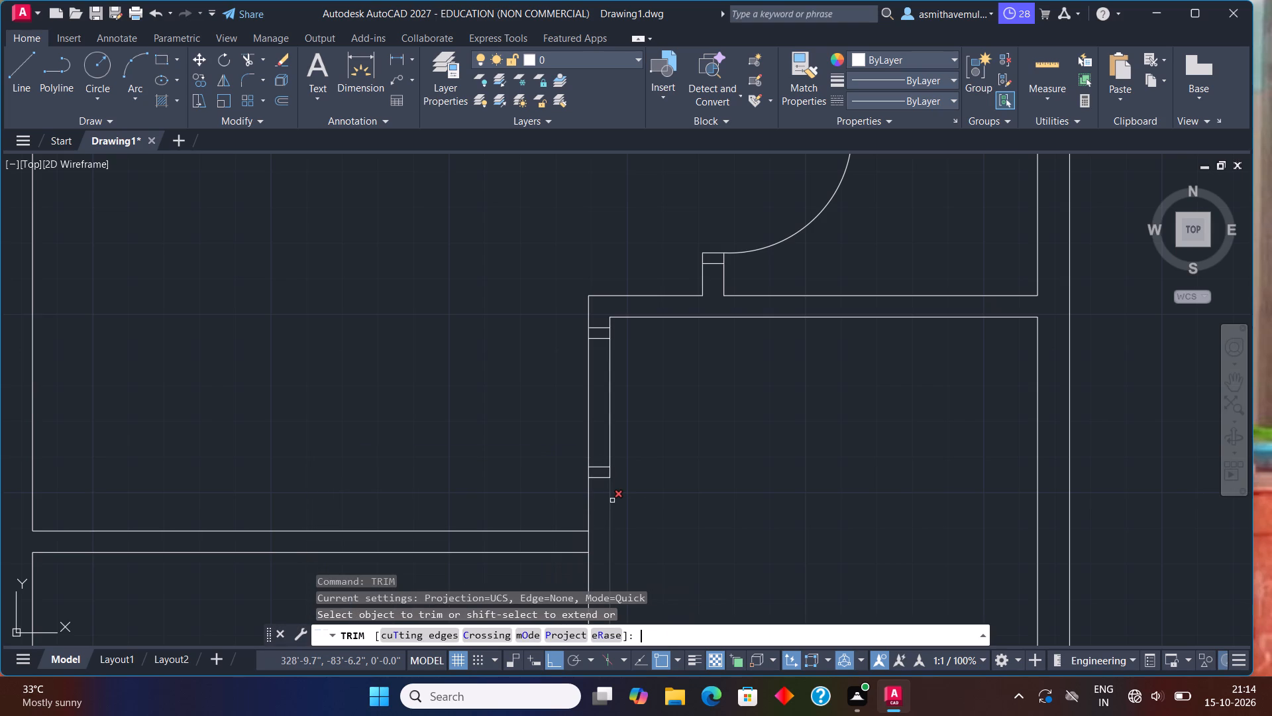
left_click_drag(519, 408, 704, 429)
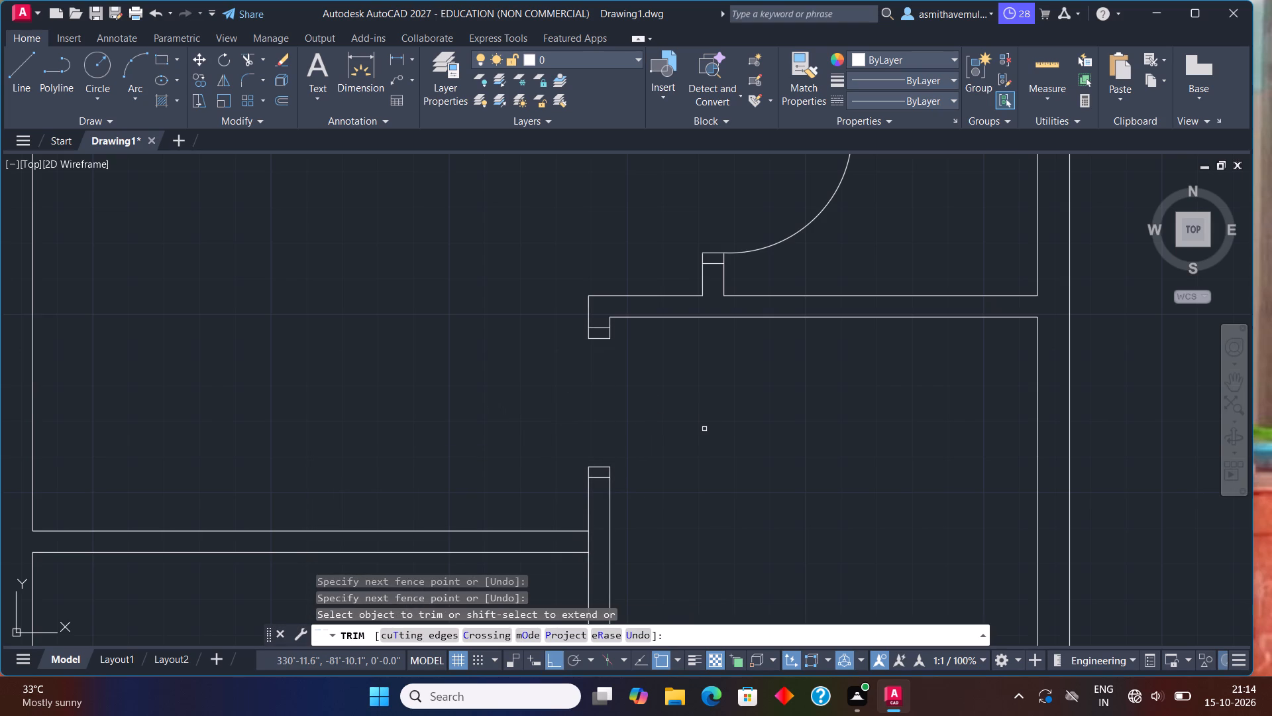
key("Escape")
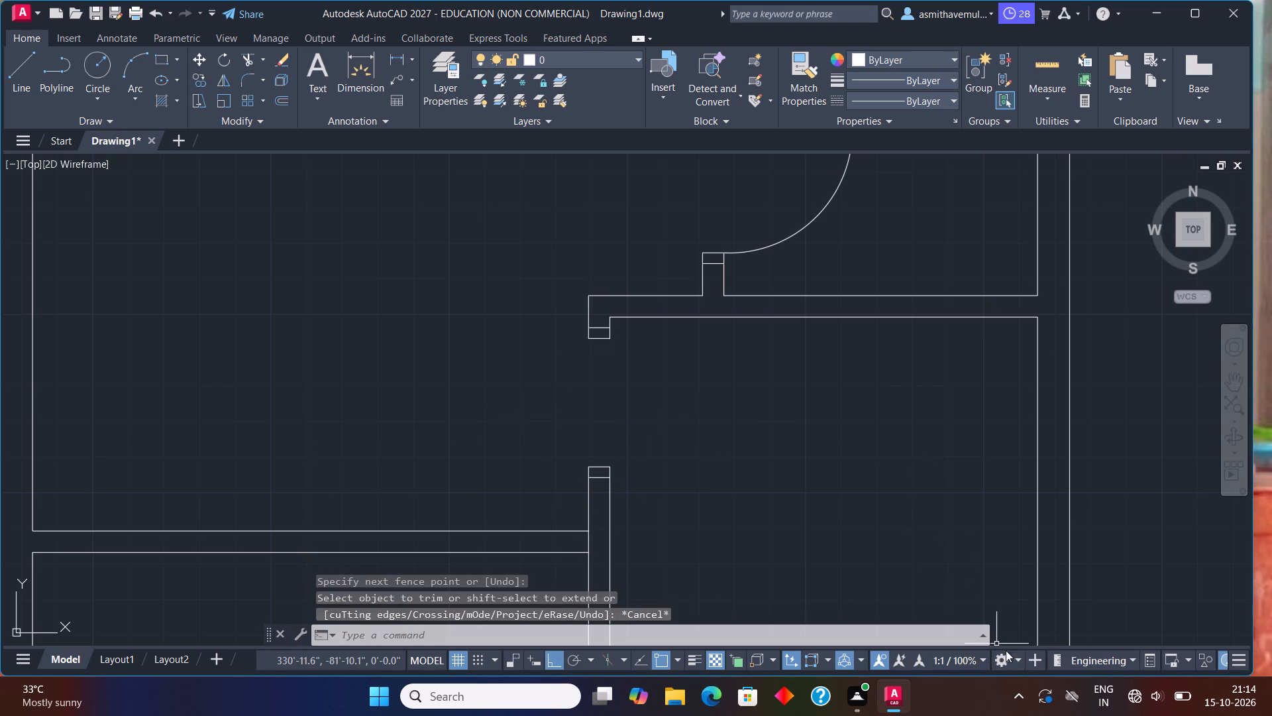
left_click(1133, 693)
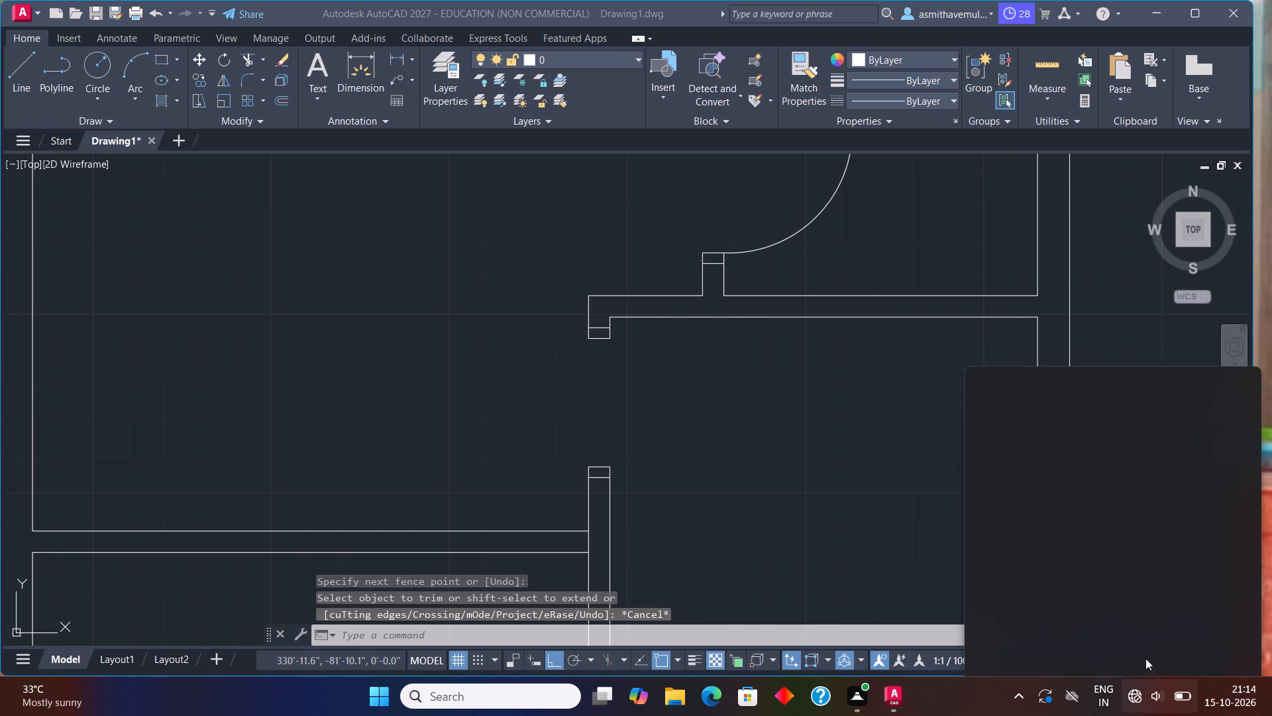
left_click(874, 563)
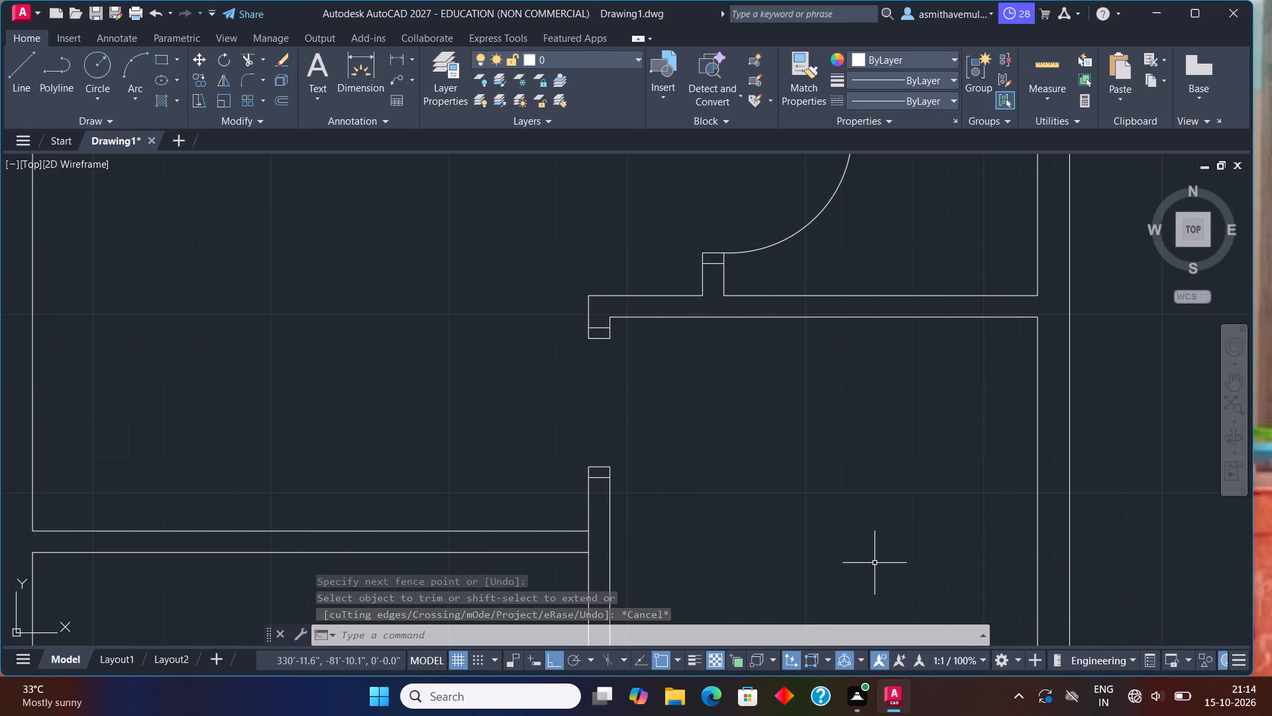
Draw a 3' by 3" door leaf rectangle rightward and downward from the new upper jamb's lower right corner.
type("REC")
key("Return")
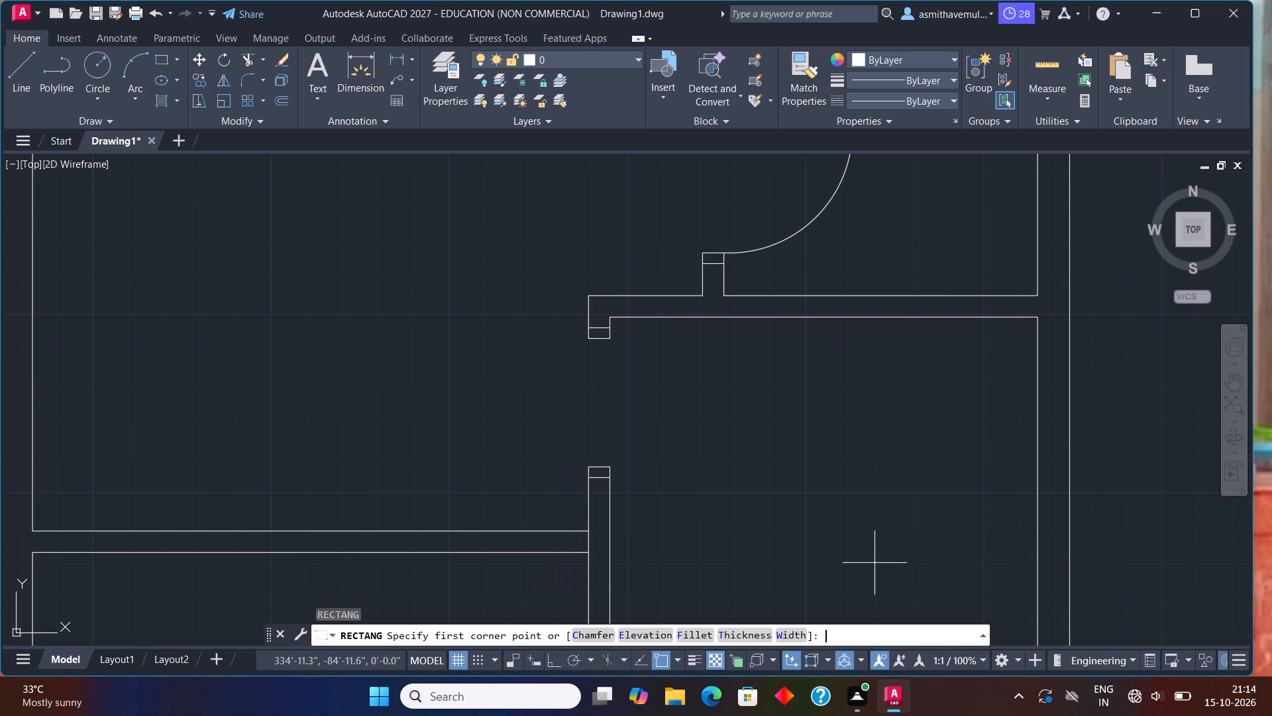
left_click(609, 342)
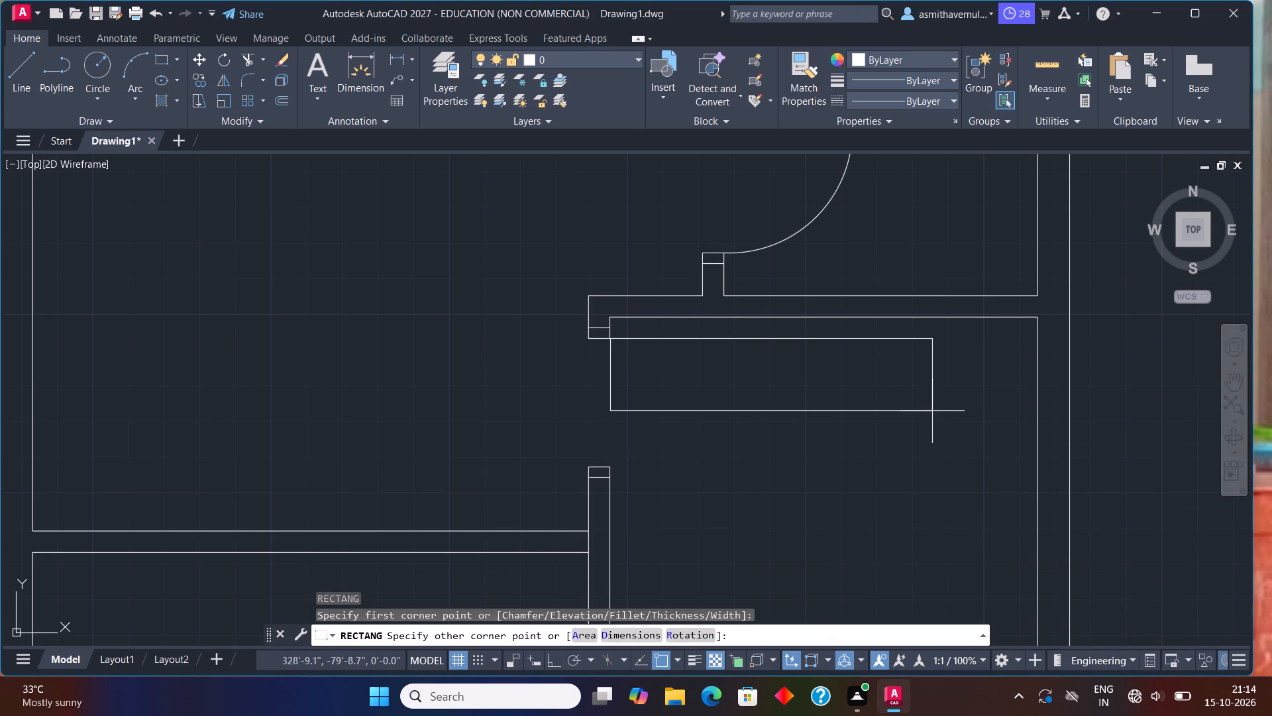
key("d")
key("Return")
type("3'")
key("Return")
key("3")
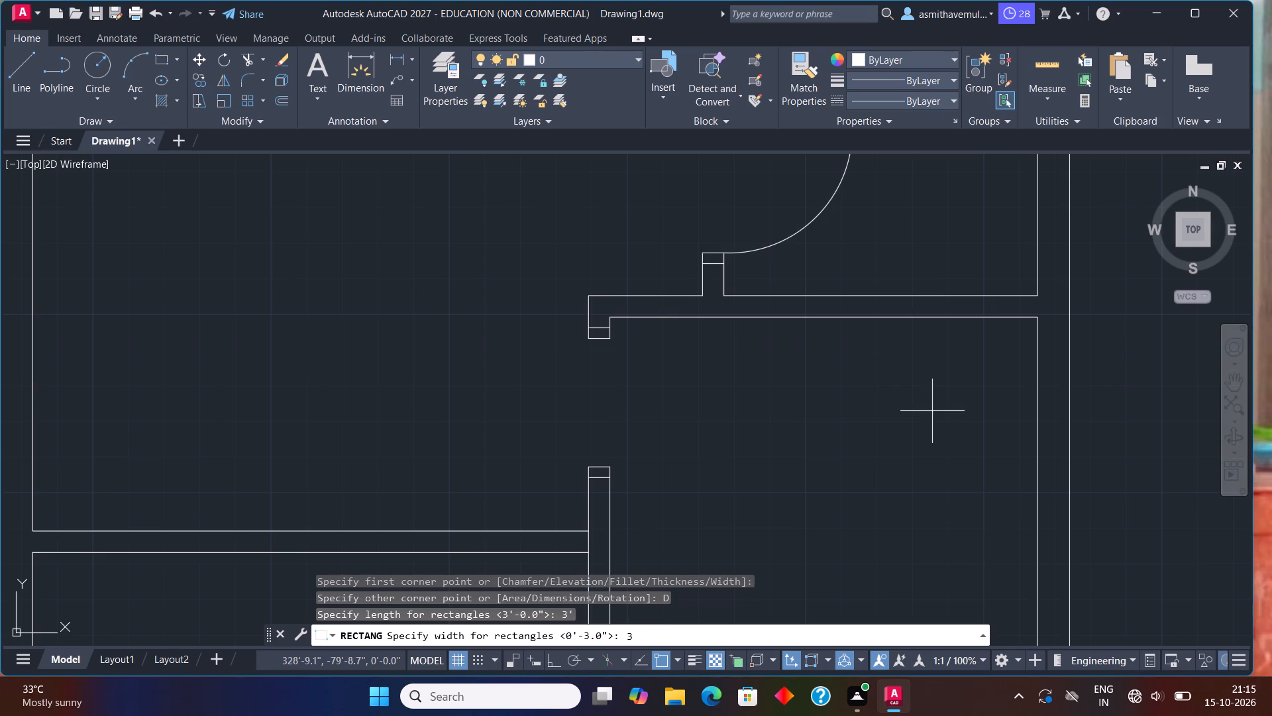
key("shift+quotedbl")
key("Return")
left_click(931, 411)
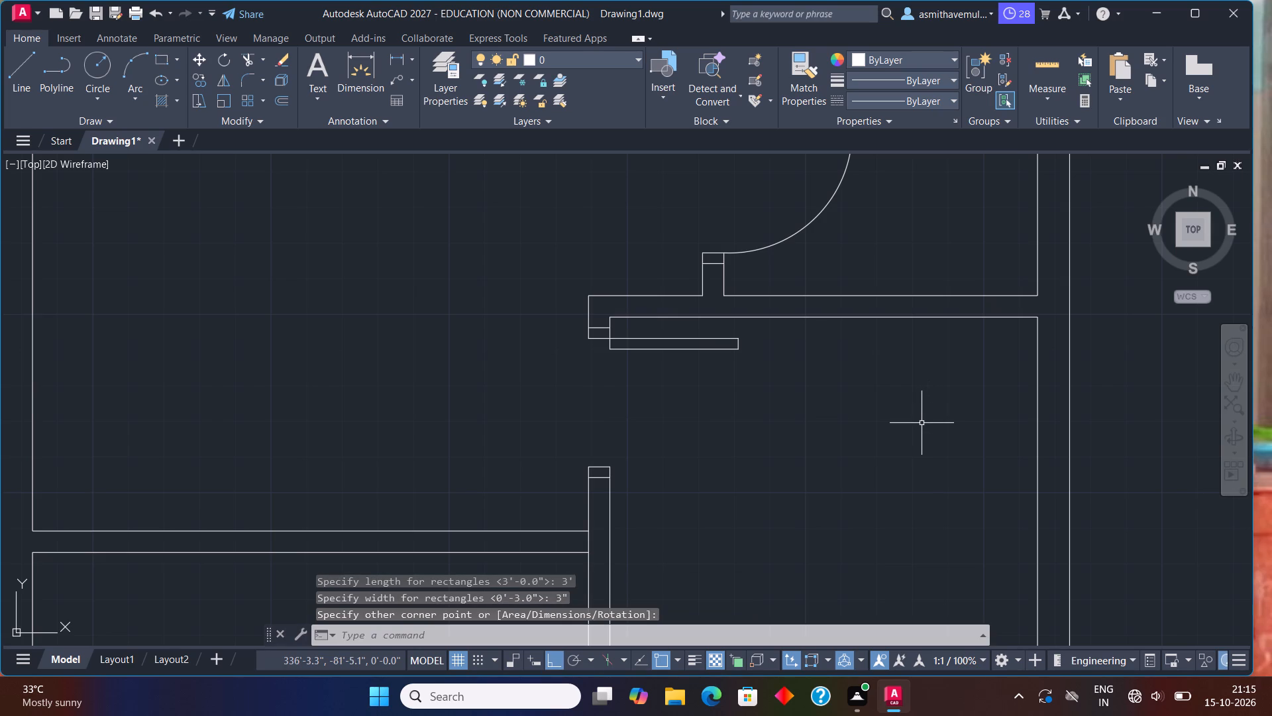
Draw the swing arc from the new leaf's free end, through its lower outer corner, to the lower jamb's upper right corner.
key("a")
type("RC")
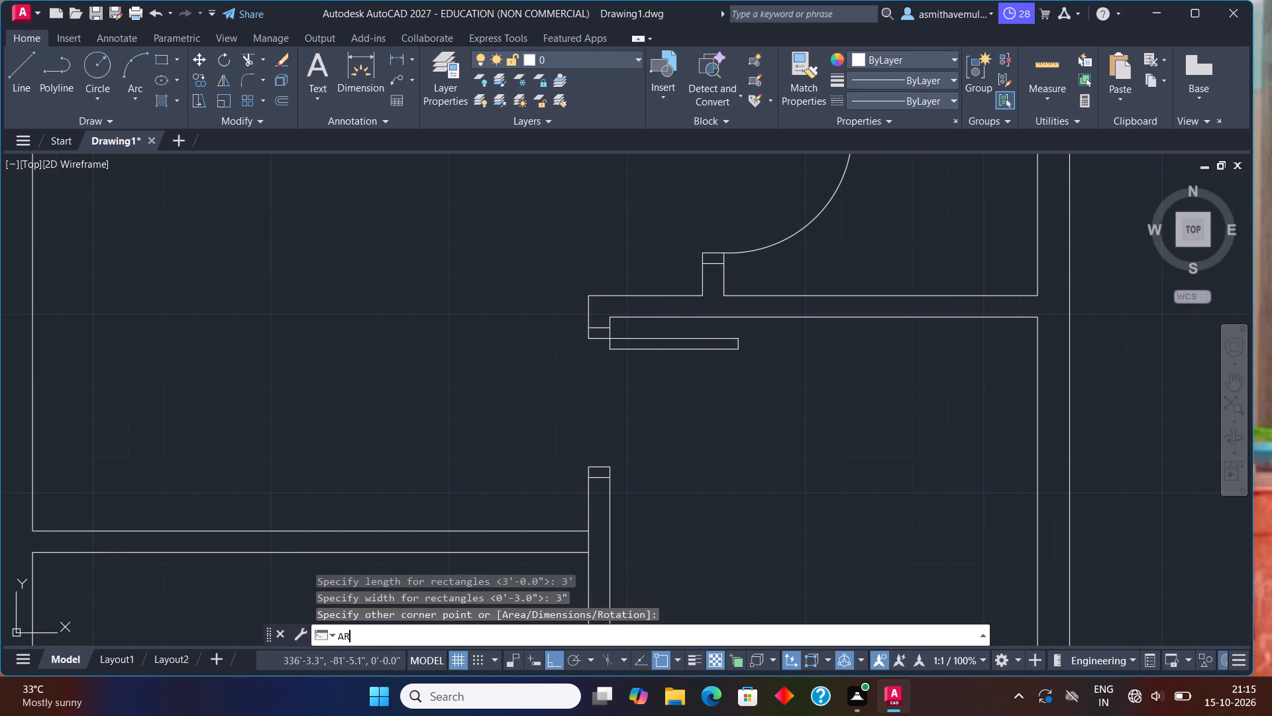
key("Return")
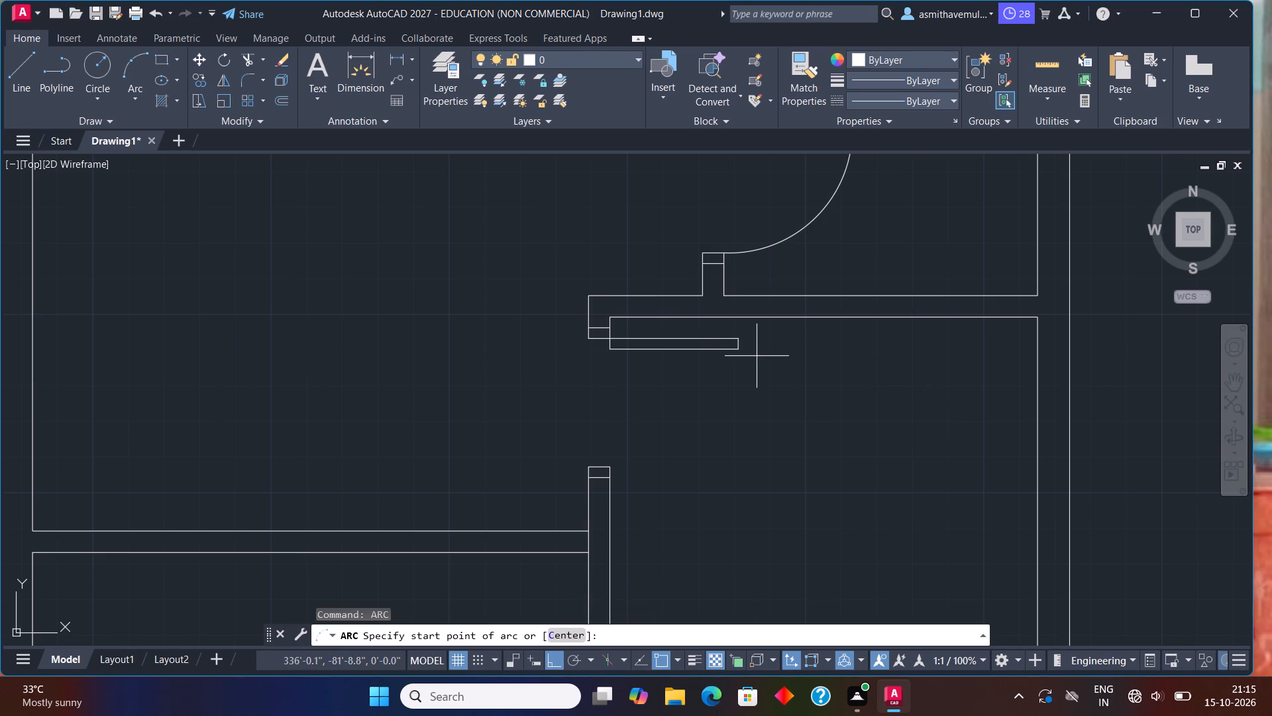
scroll(744, 343, "up", 1)
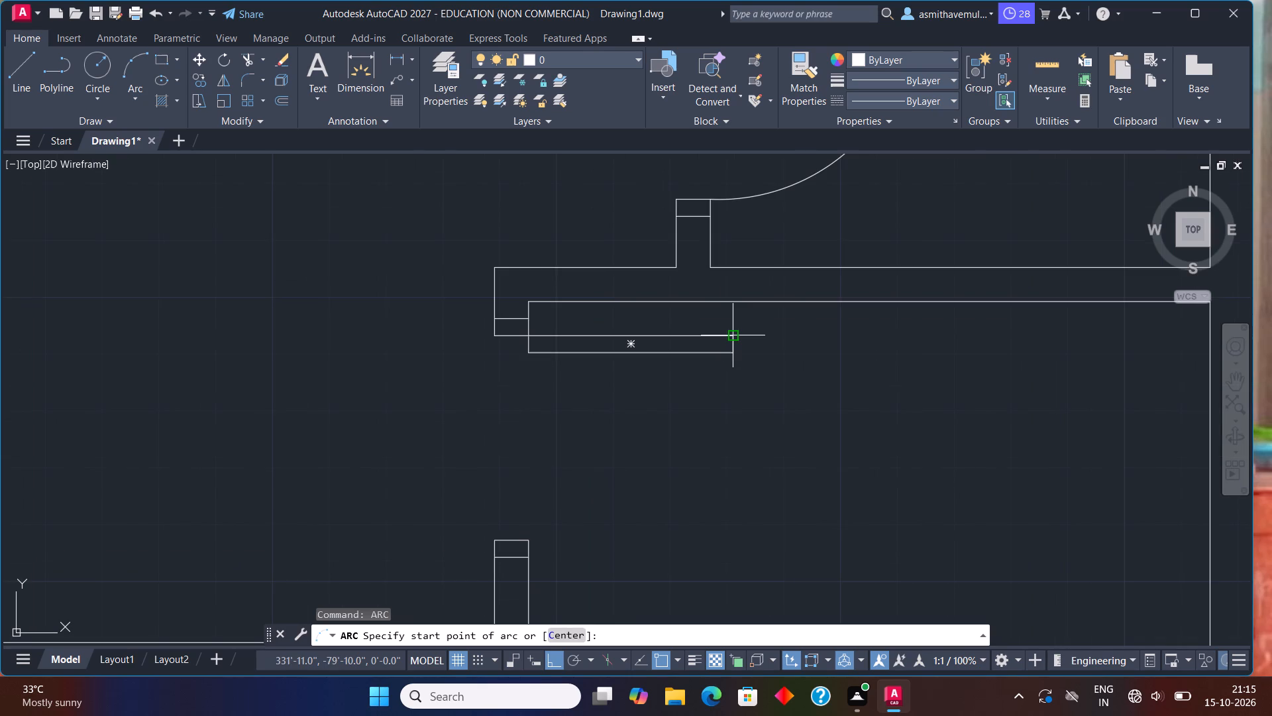
left_click(733, 337)
left_click(733, 351)
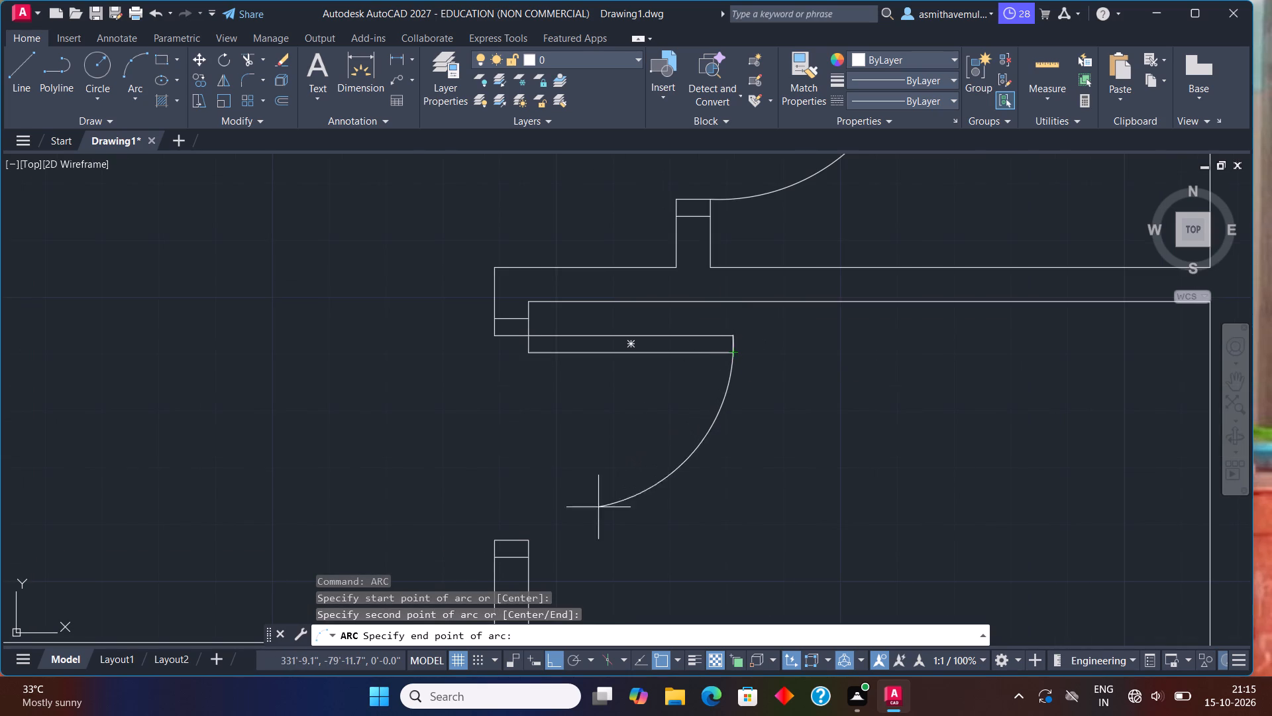
left_click(529, 539)
scroll(774, 431, "down", 3)
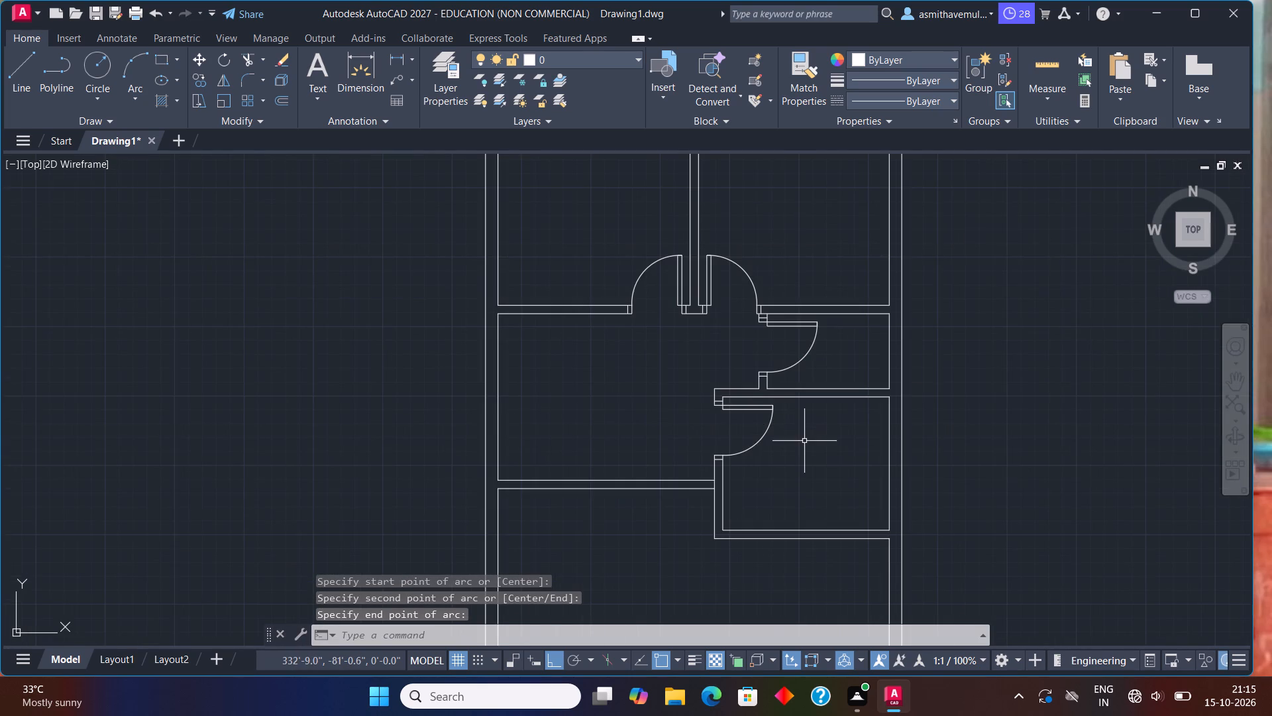
Draw a line across the bottom outer wall, starting 3" right of the inner lower-left corner.
middle_click_drag(814, 413, 808, 325)
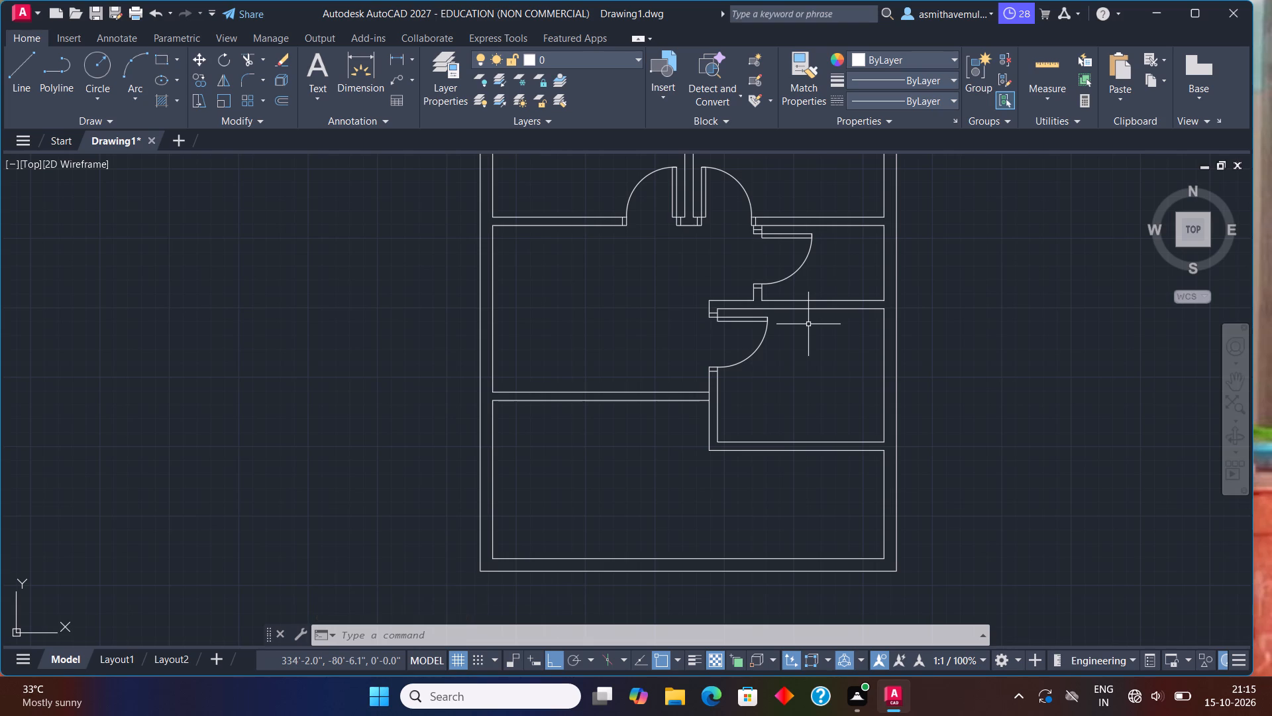
middle_click_drag(721, 477, 725, 317)
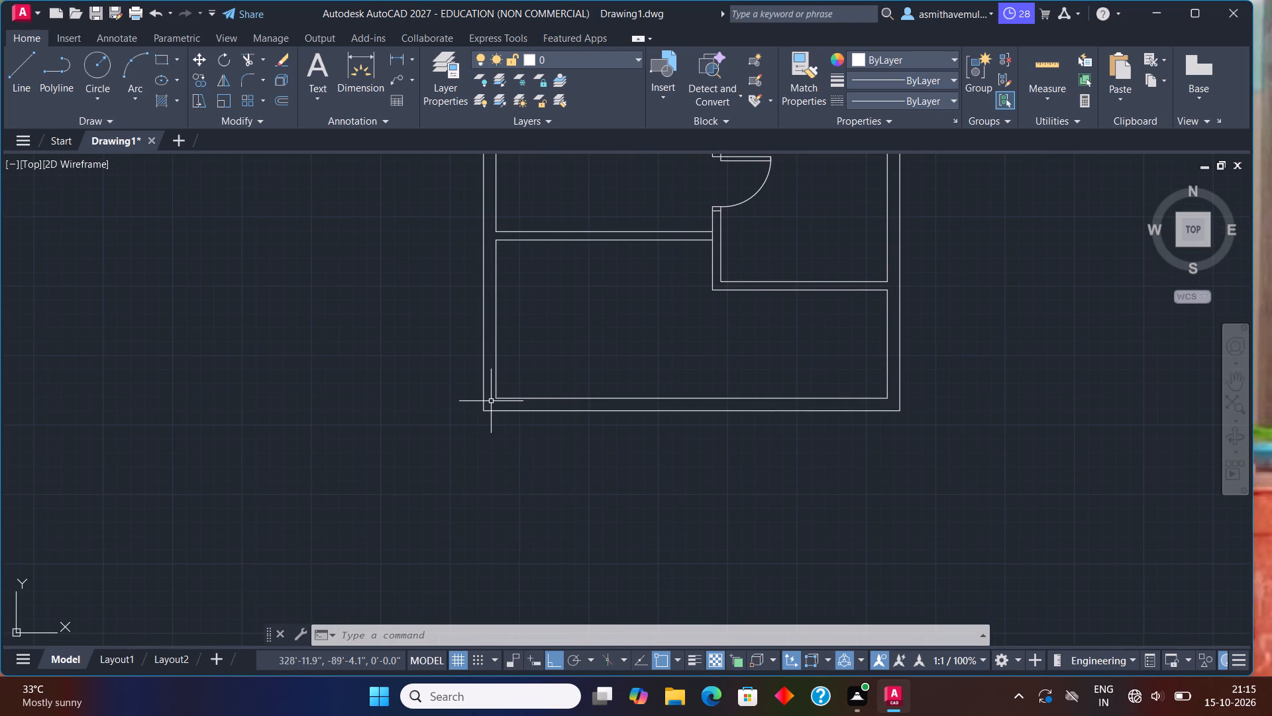
scroll(489, 399, "up", 1)
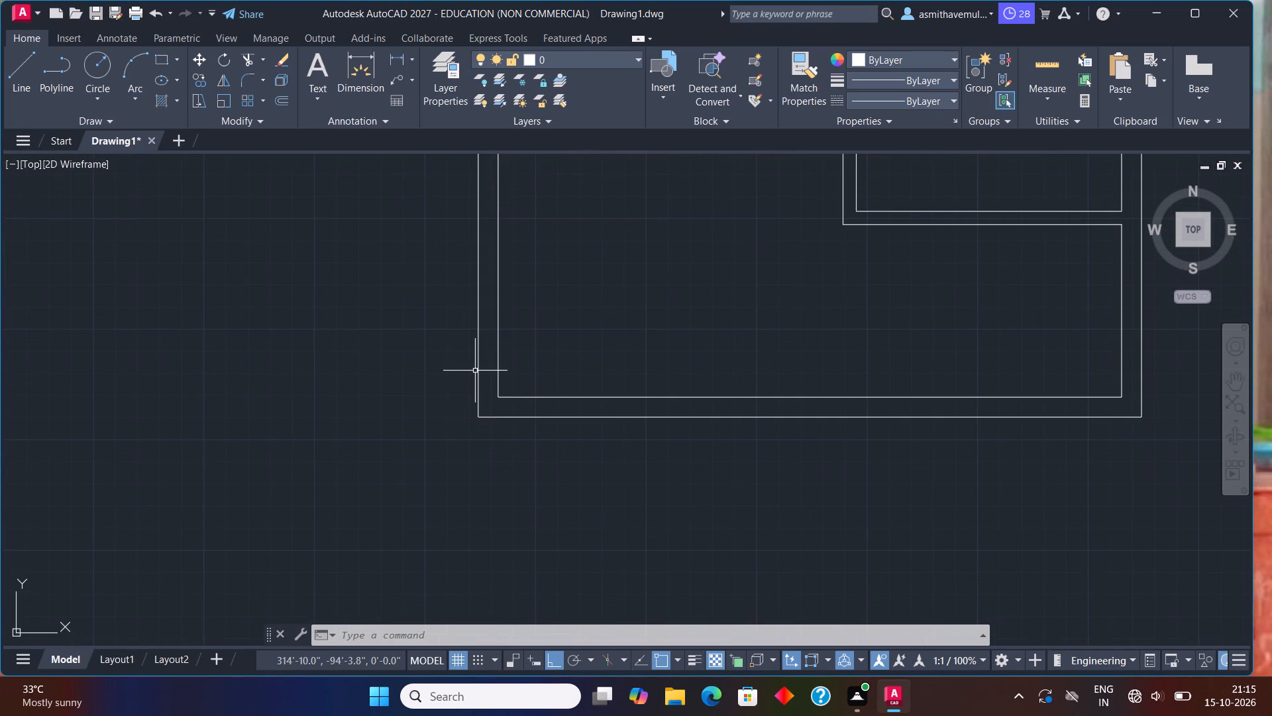
key("l")
key("Return")
key("d")
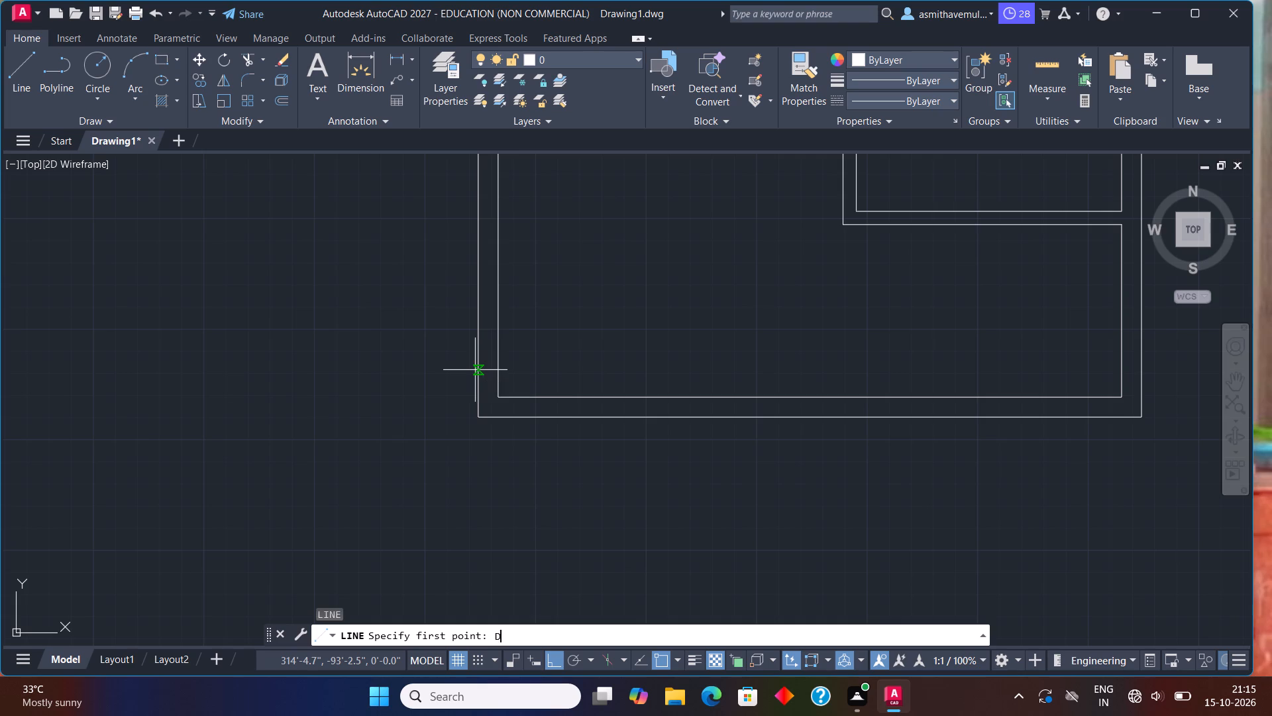
key("BackSpace")
type("FR")
type("OM")
key("Return")
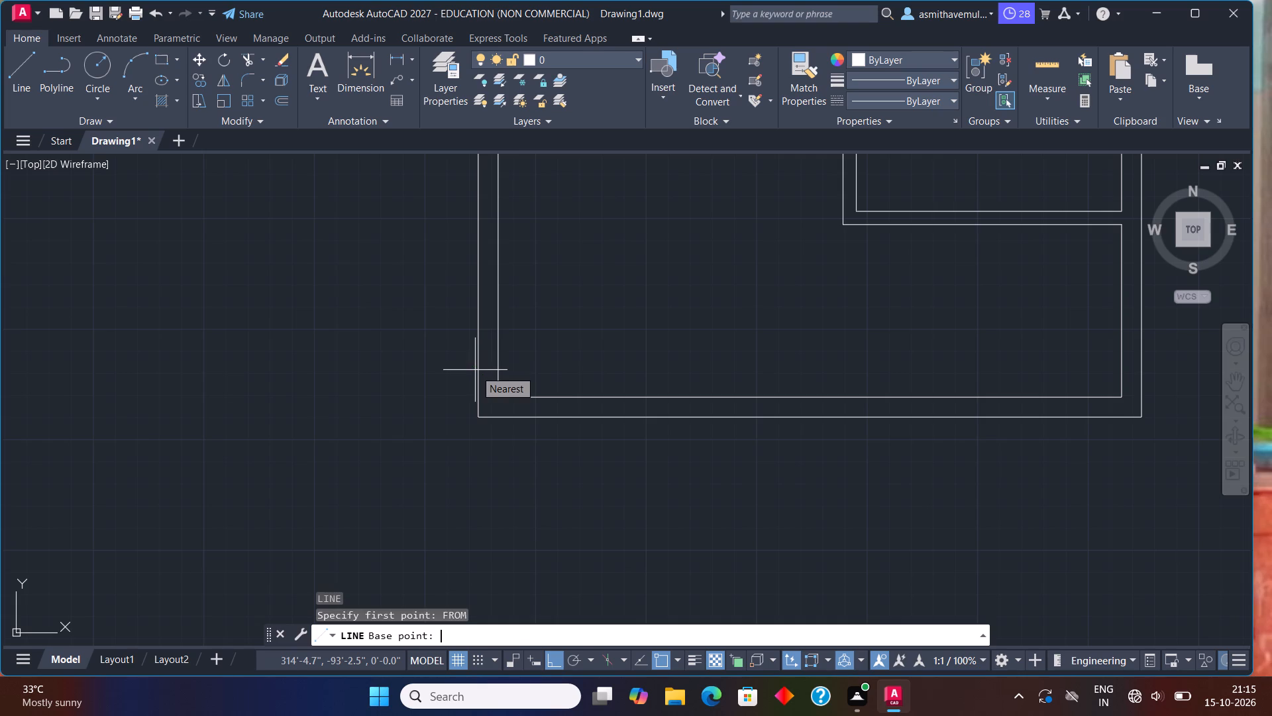
left_click(500, 398)
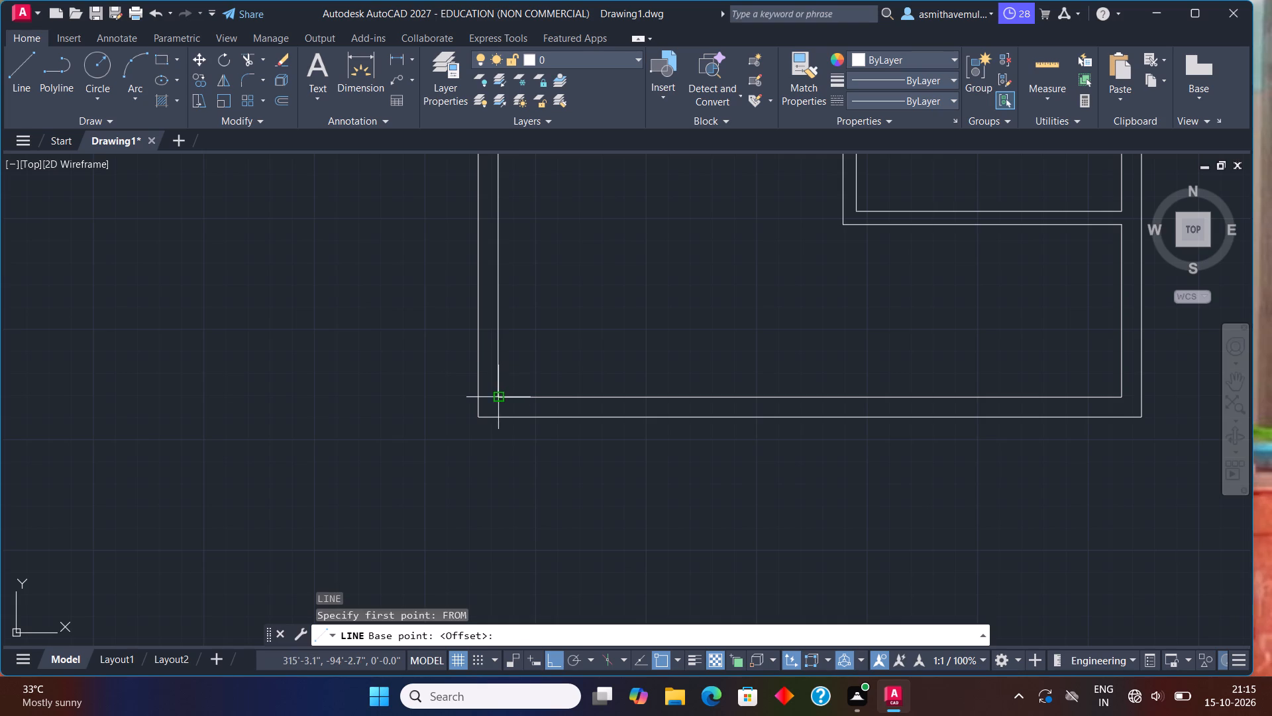
key("shift+at")
key("3")
type("\",0")
key("Return")
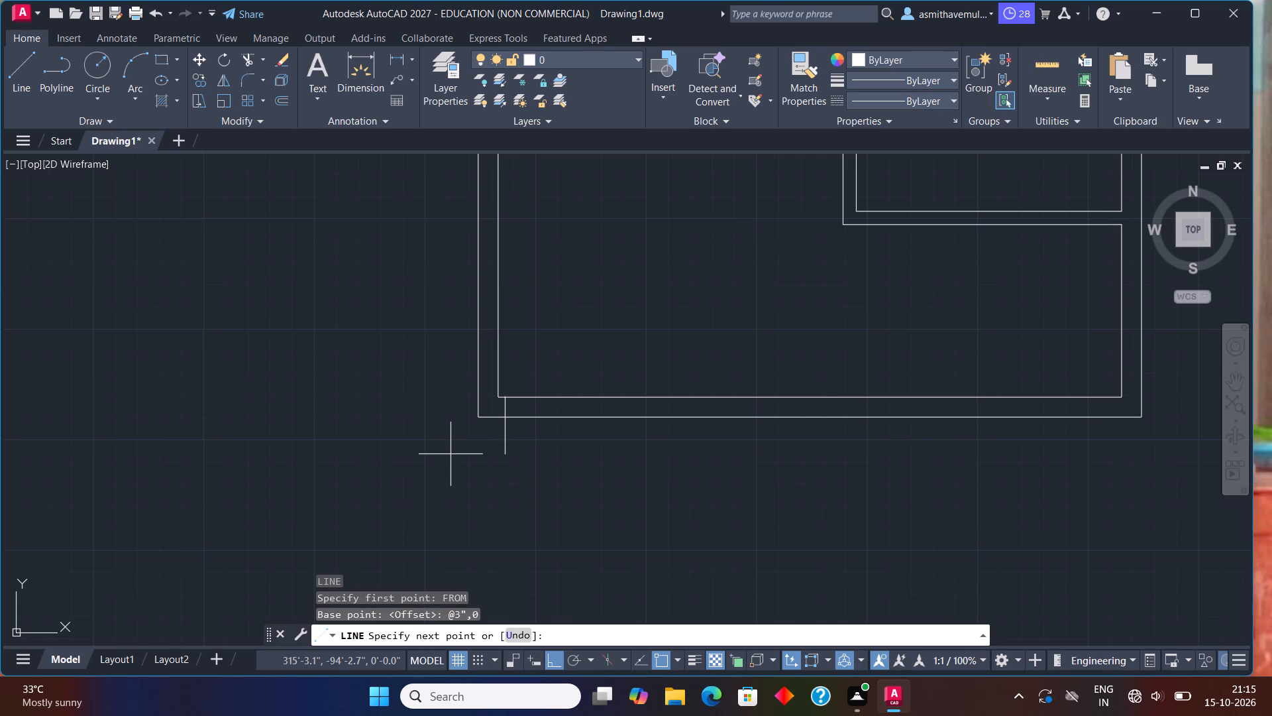
scroll(480, 422, "up", 1)
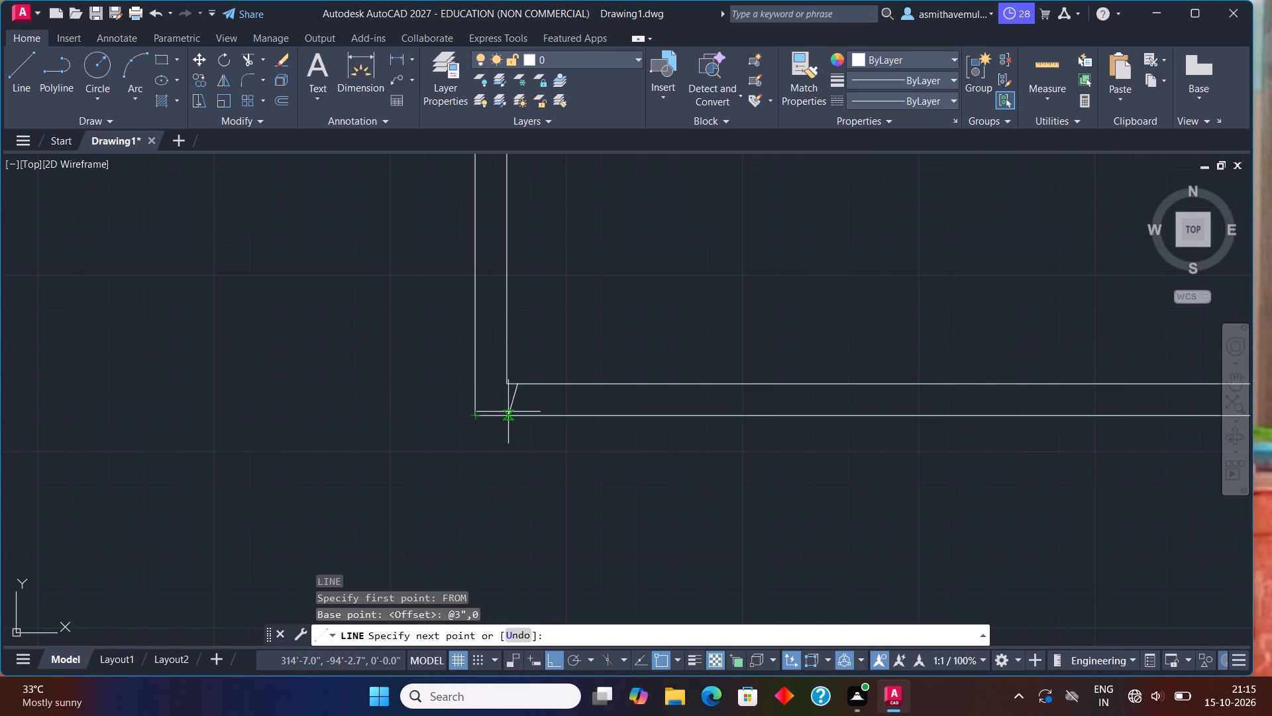
left_click(521, 418)
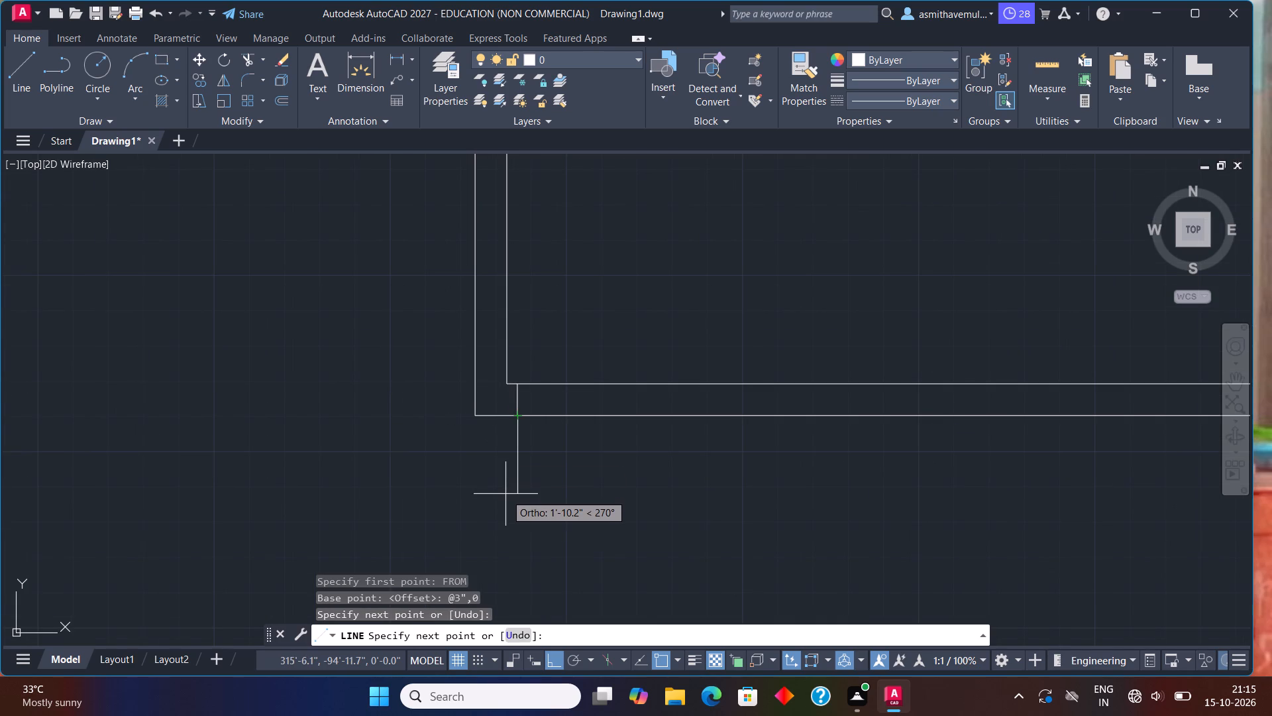
key("Escape")
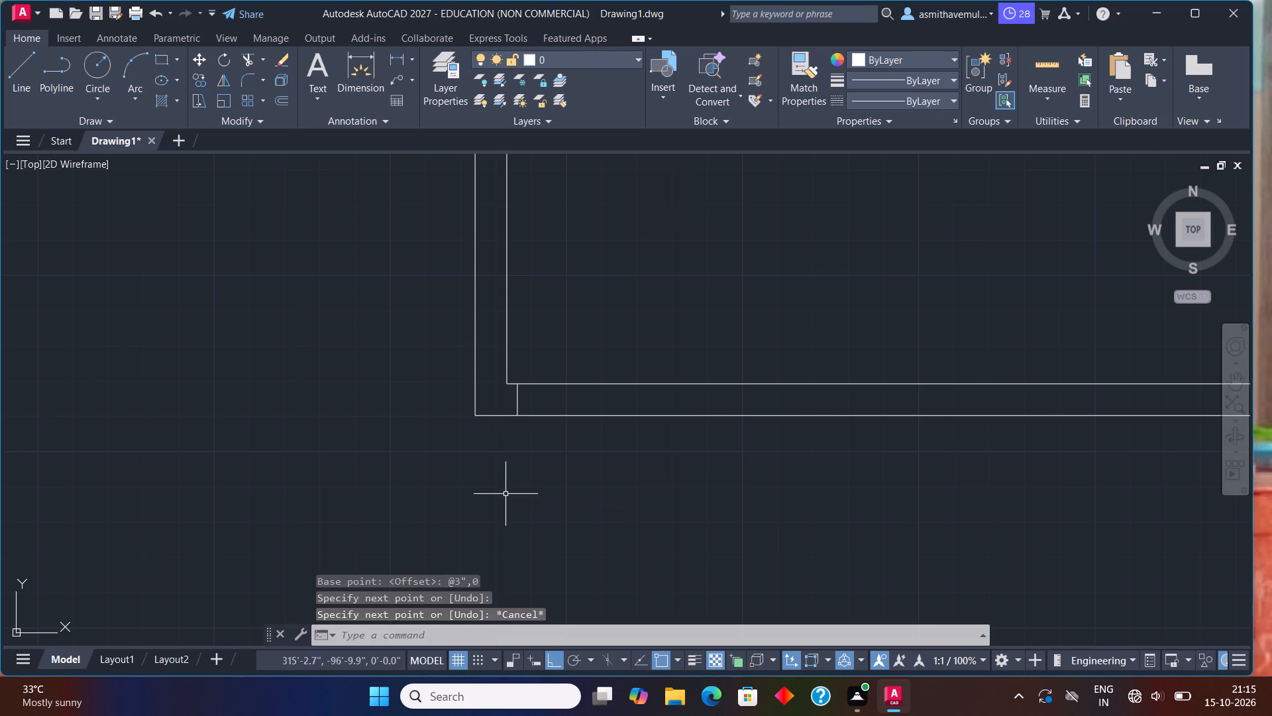
Offset the new line across the bottom wall 3" to the right.
key("o")
key("Return")
type("3\"")
key("Return")
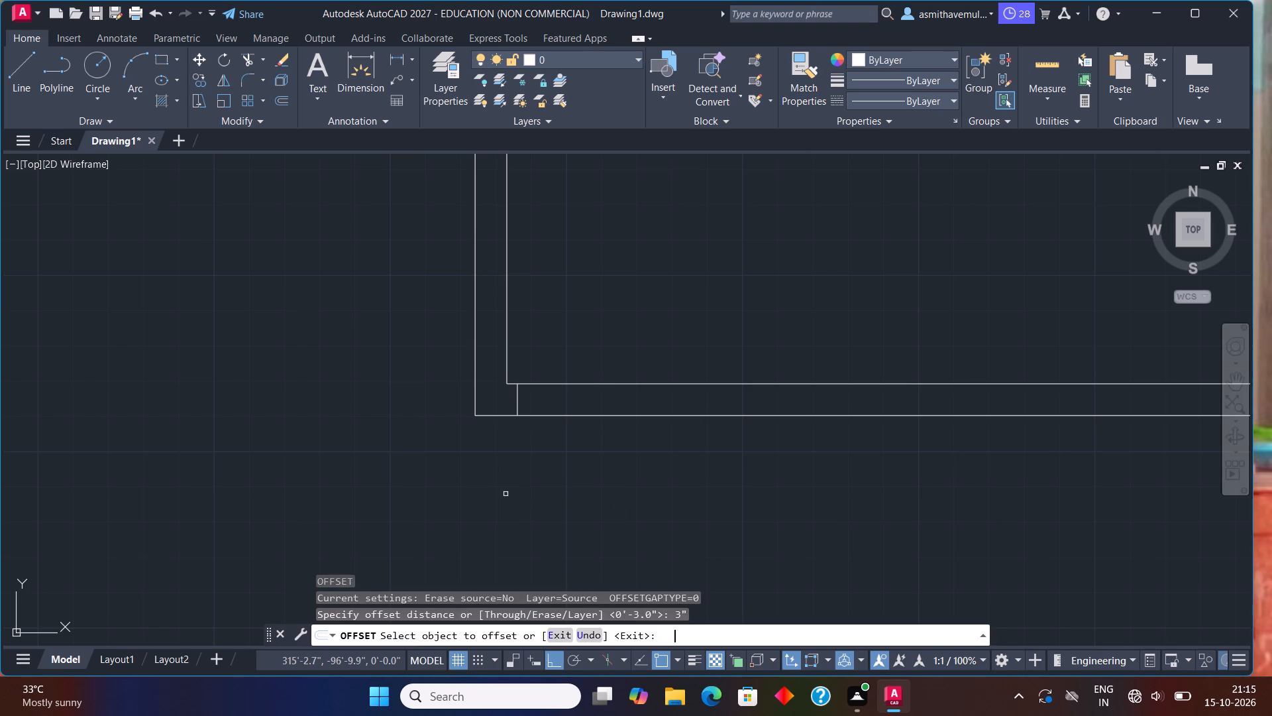
left_click(517, 408)
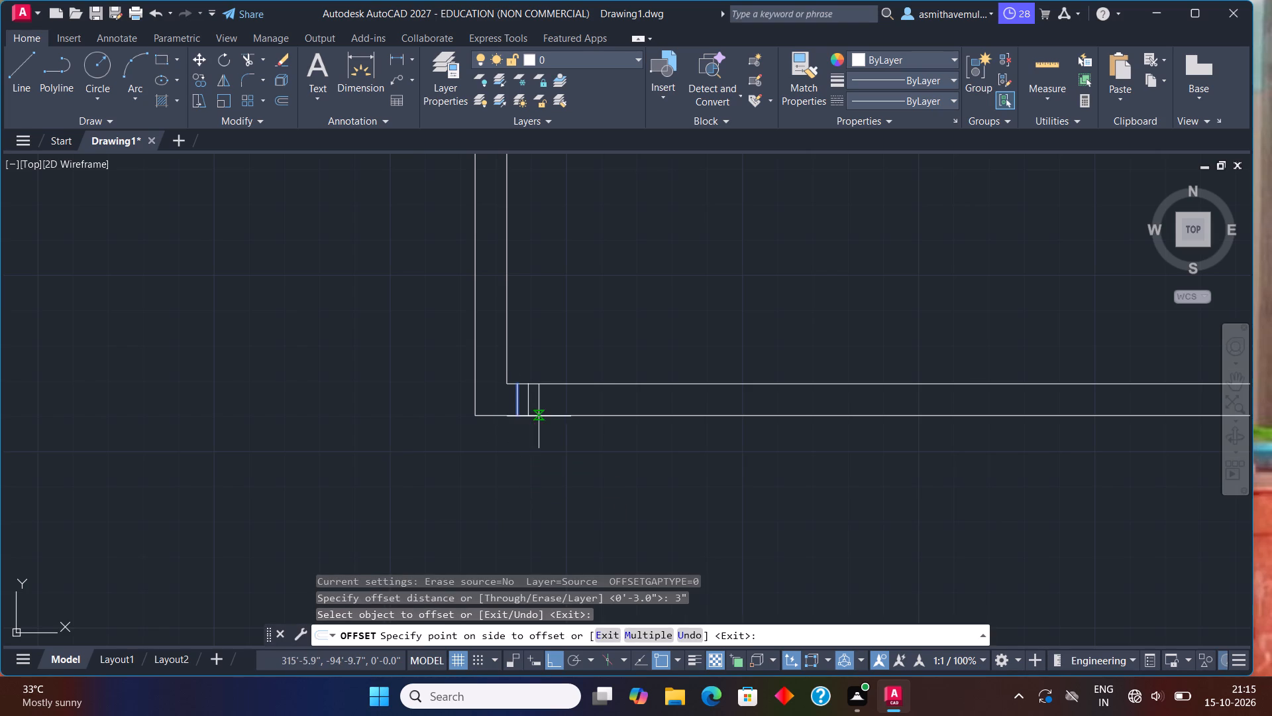
left_click(543, 418)
key("Escape")
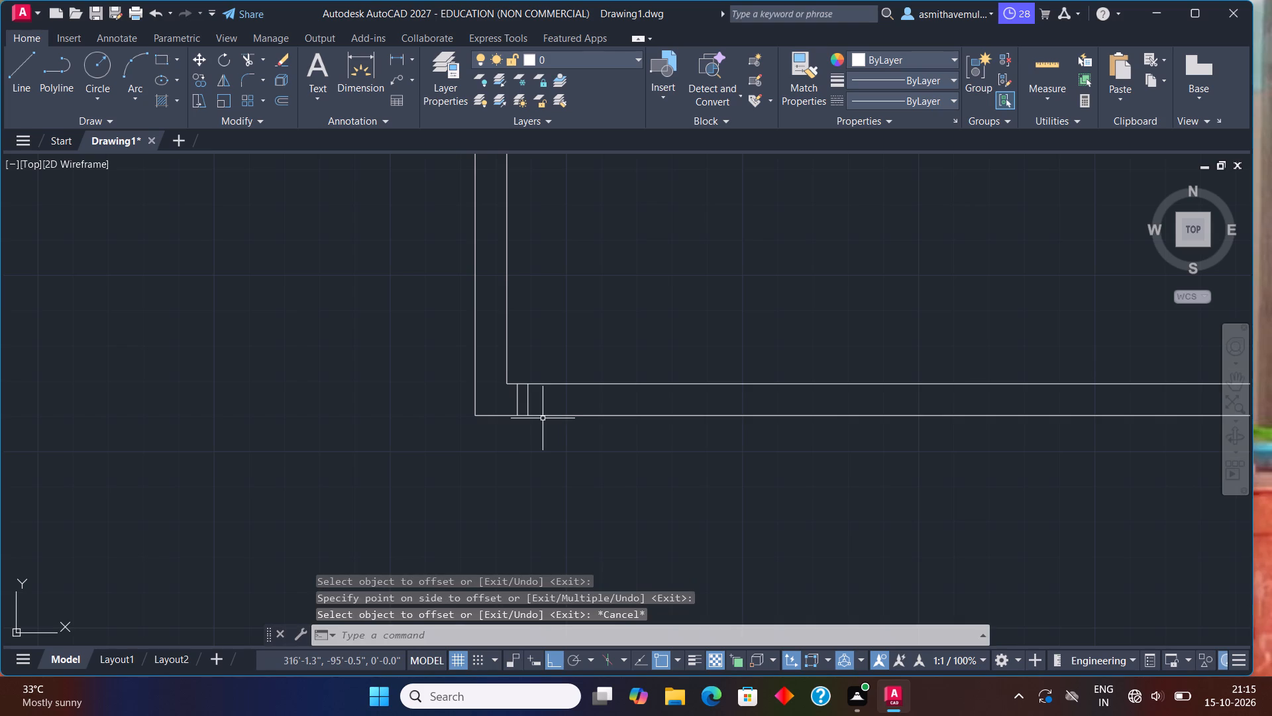
Delete the original line 3" from the inner corner, keeping its offset copy.
left_click(519, 400)
key("Delete")
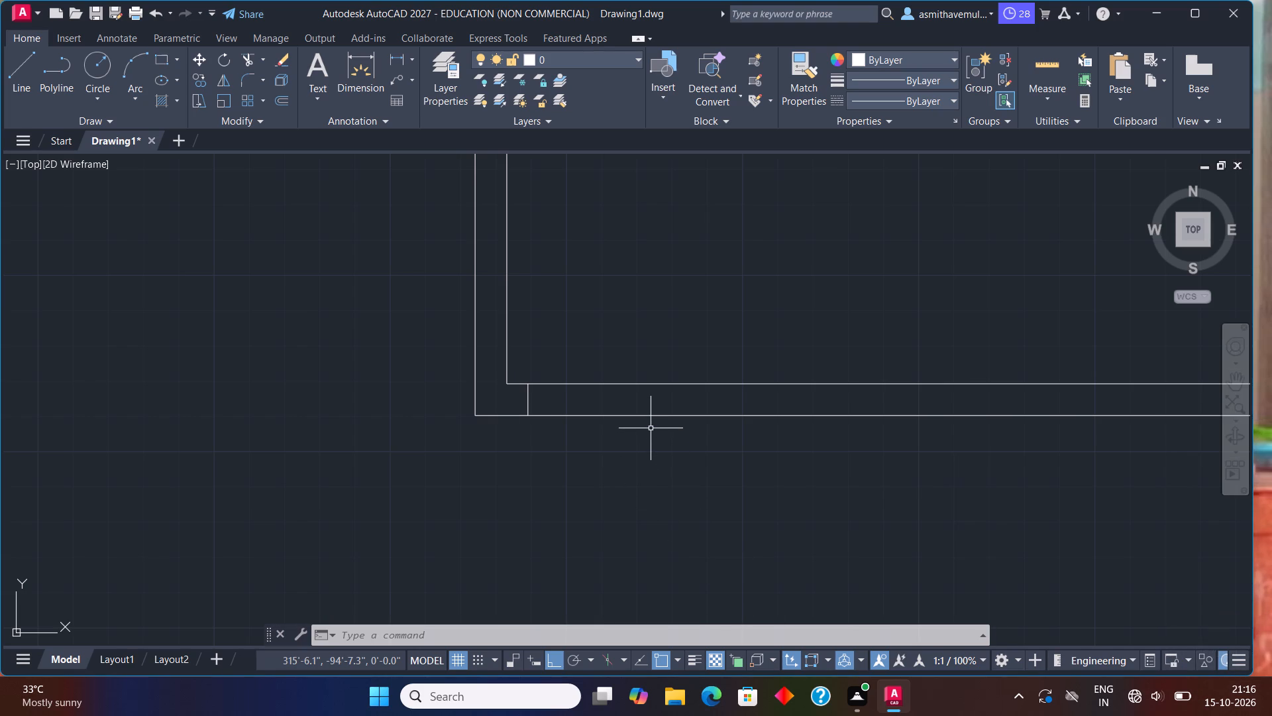
Offset the remaining line across the bottom wall 10' to the right to mark the opening's other end.
key("o")
key("Return")
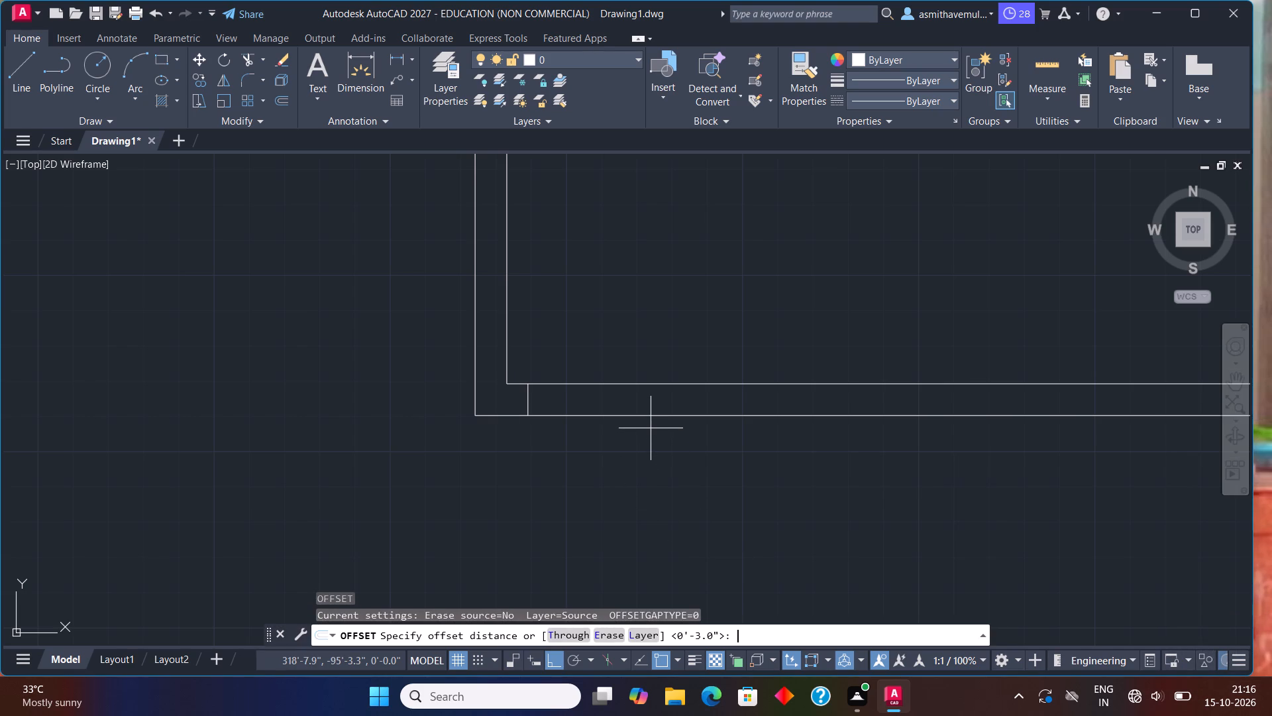
key("1")
type("0'")
key("Return")
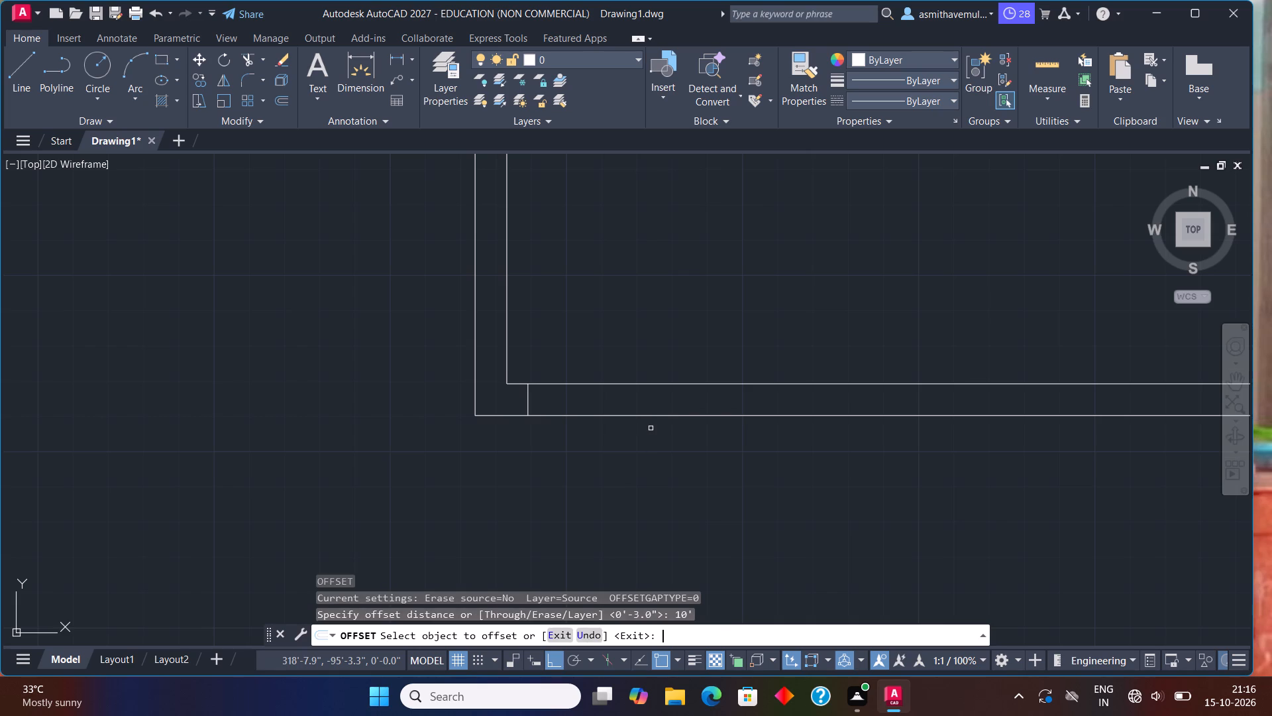
left_click(526, 398)
left_click(651, 387)
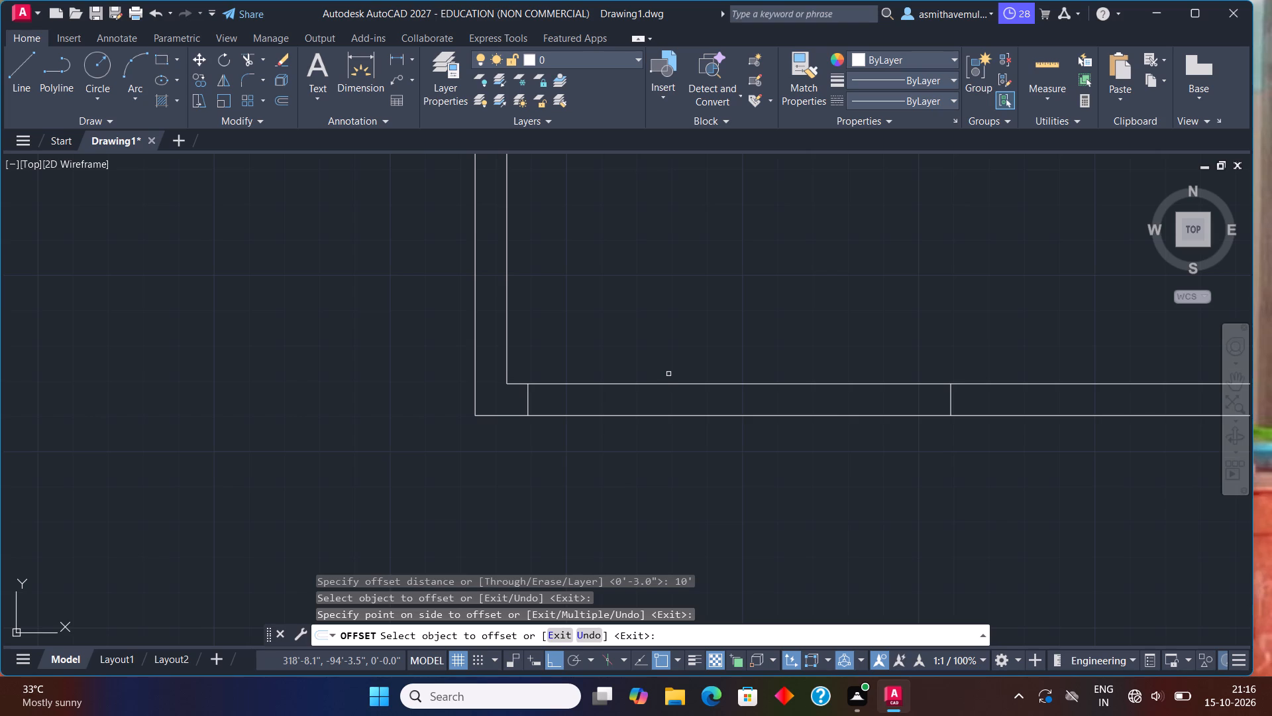
key("Escape")
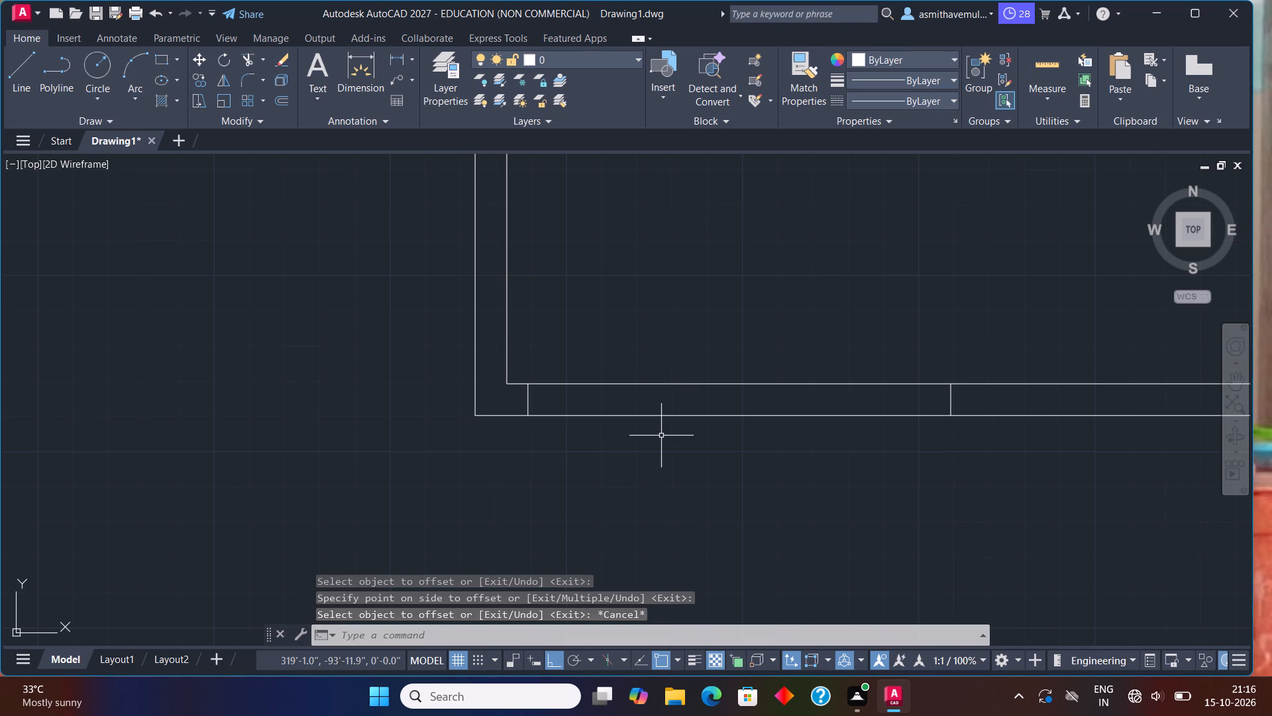
Trim both bottom outer wall lines between the two cross lines to form the 10' opening.
type("TRIM")
key("Return")
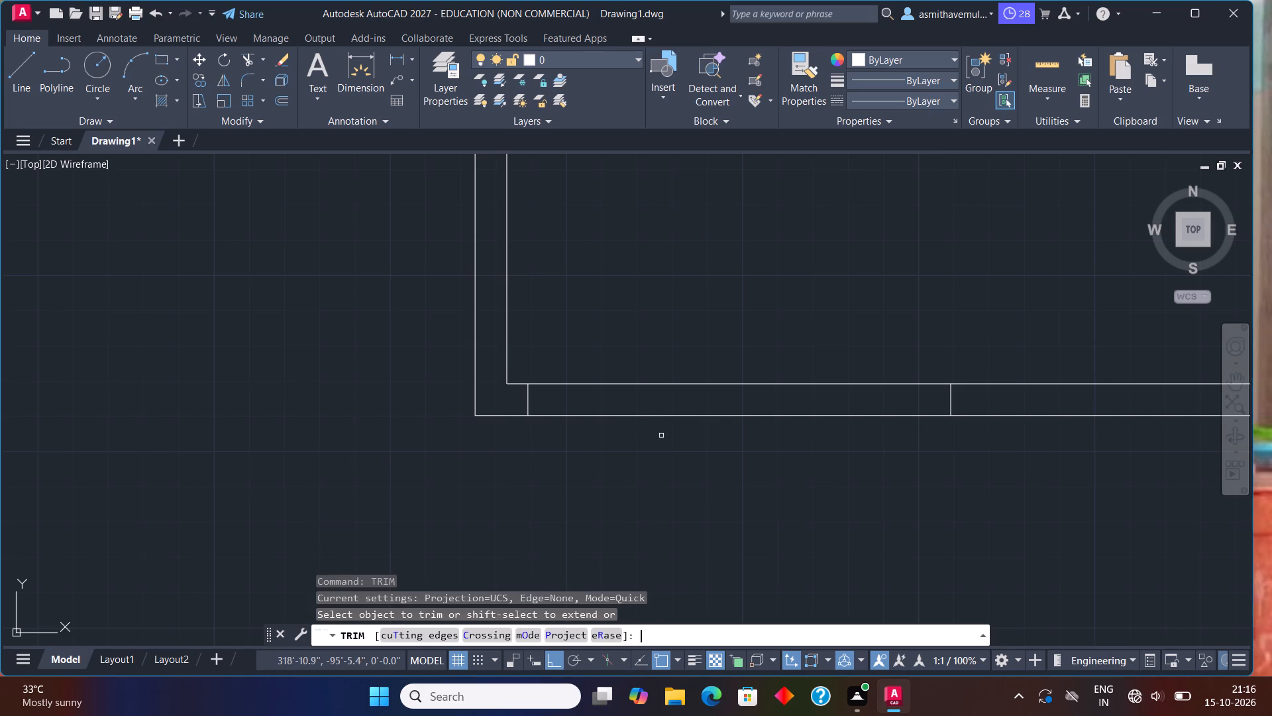
left_click_drag(666, 430, 730, 302)
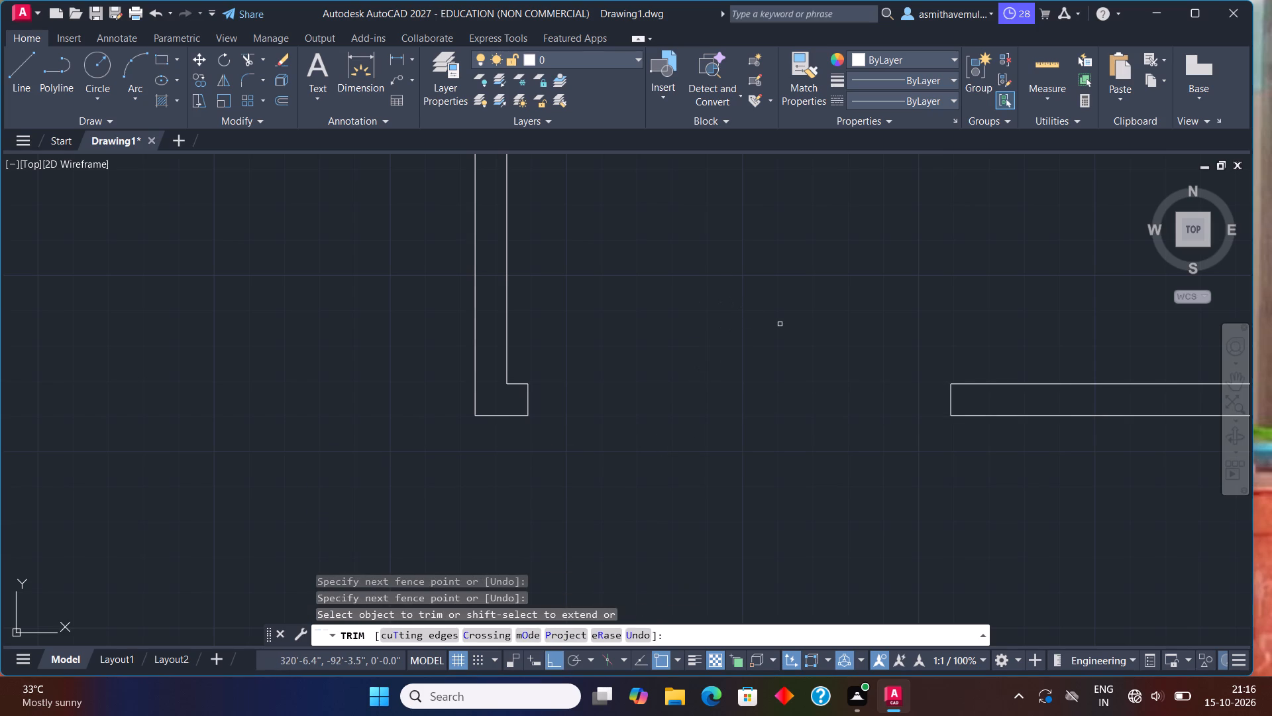
key("Escape")
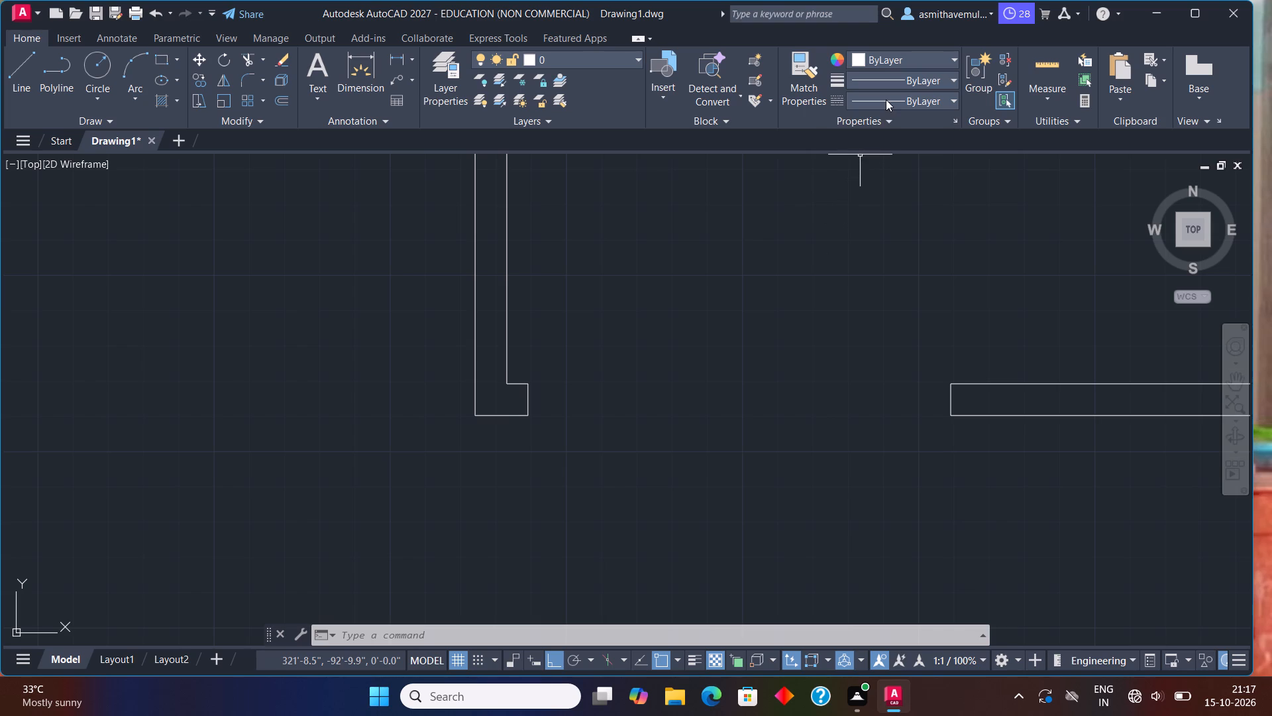
Insert the Lamp - Table and Computer Terminal blocks from DesignCenter's Home - Space Planner drawing into empty space right of the plan.
scroll(718, 579, "down", 3)
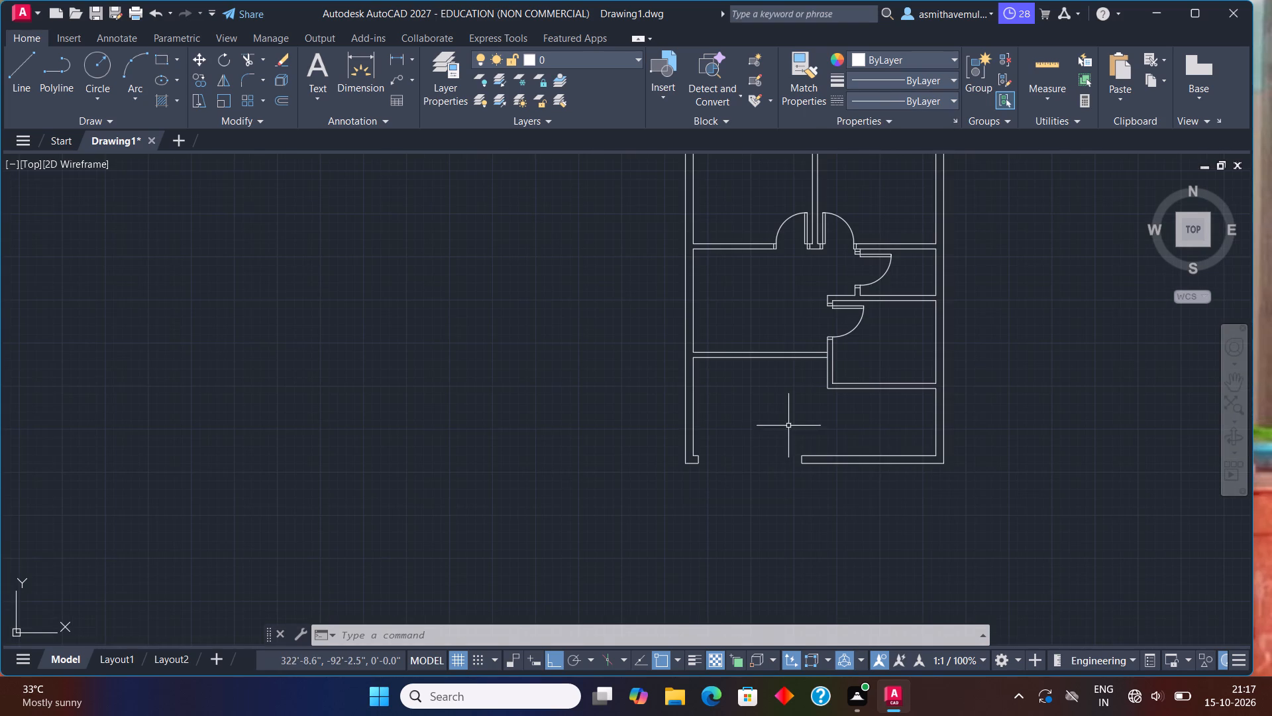
middle_click_drag(795, 421, 664, 524)
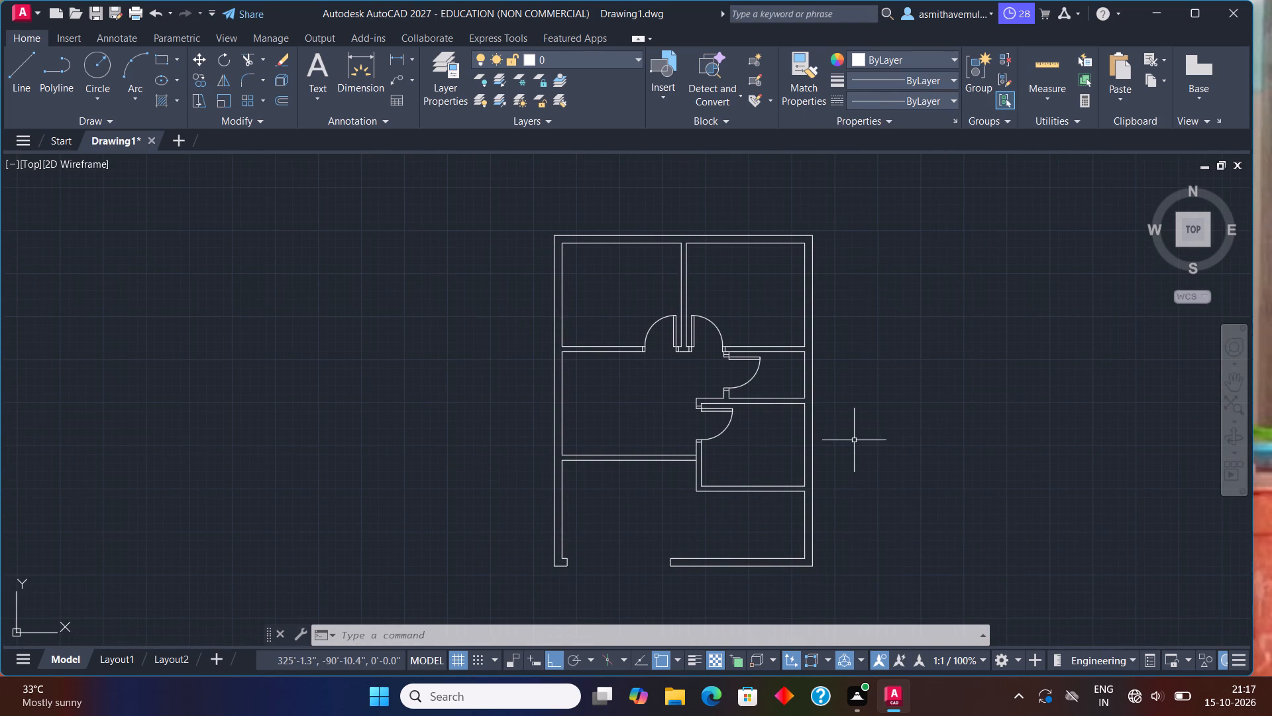
middle_click_drag(854, 440, 800, 406)
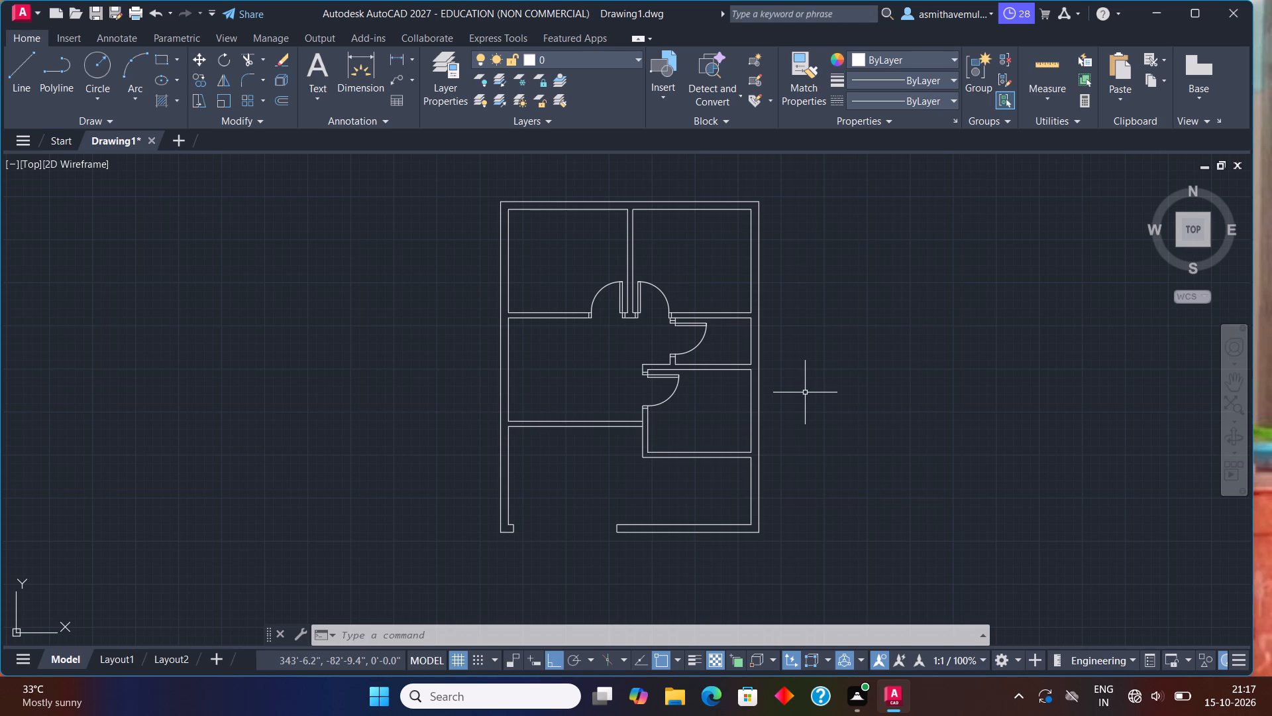
key("ctrl+2")
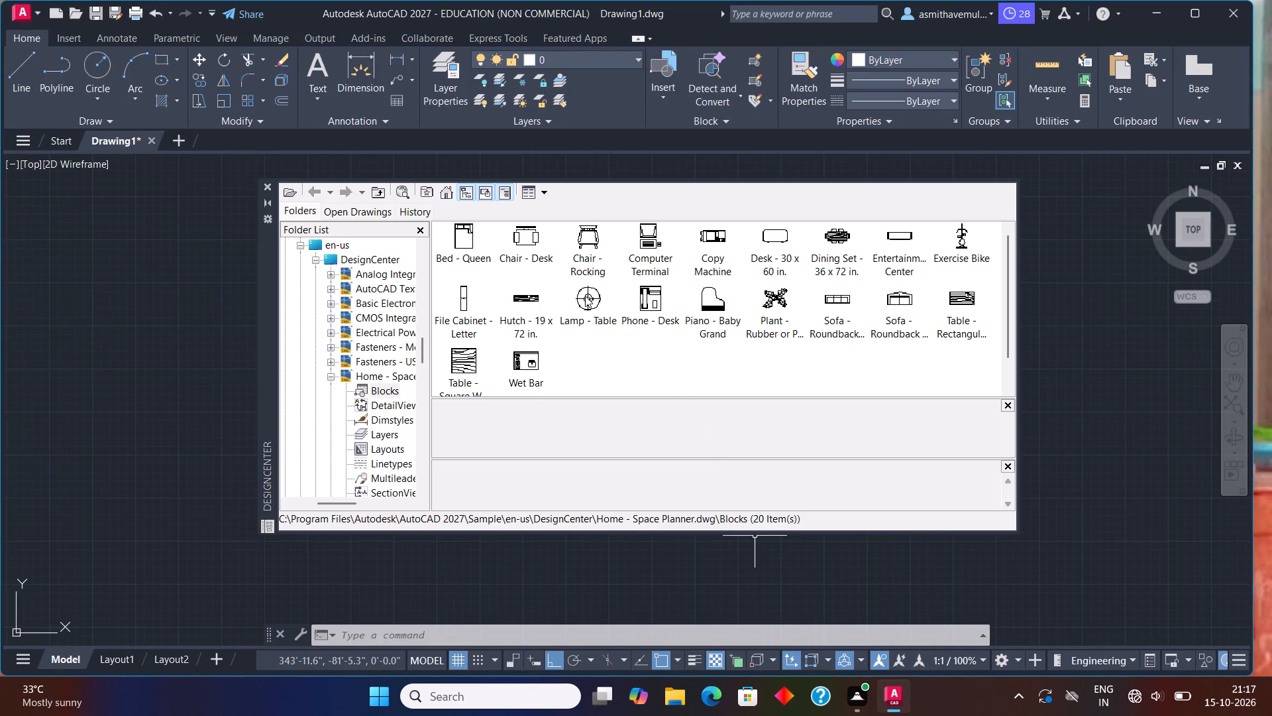
left_click_drag(585, 296, 1048, 447)
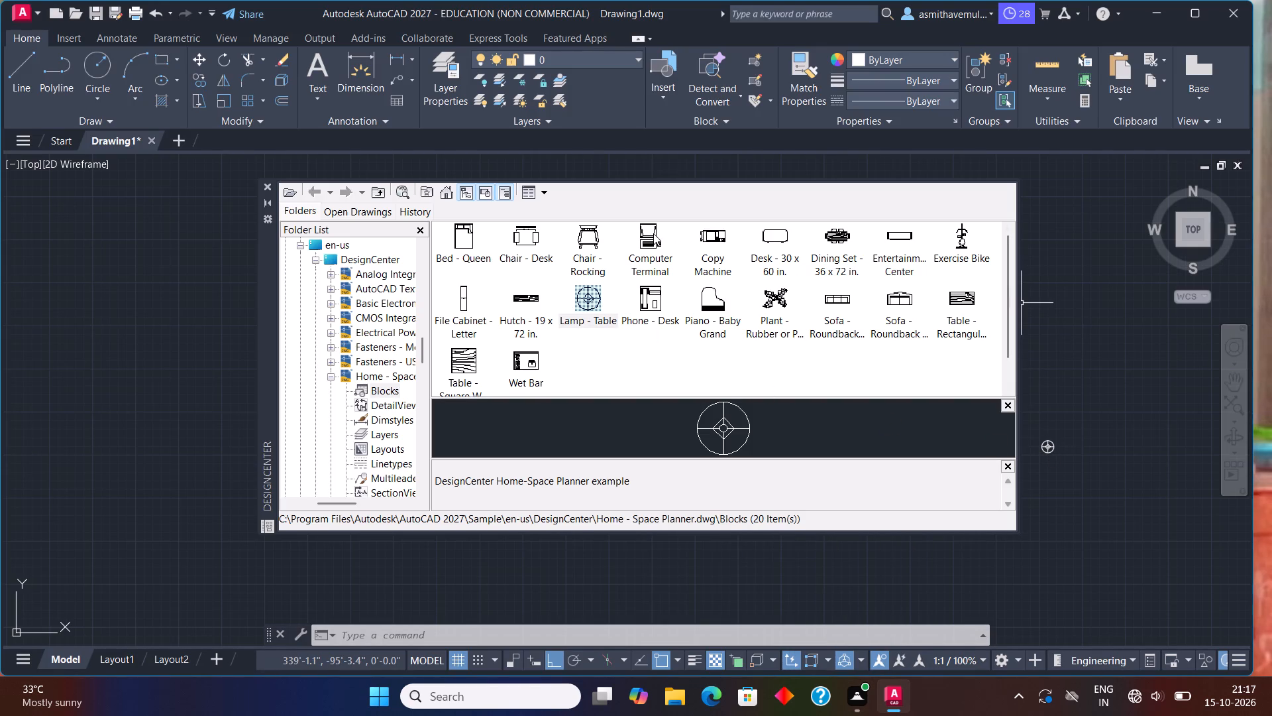
left_click_drag(652, 233, 1045, 373)
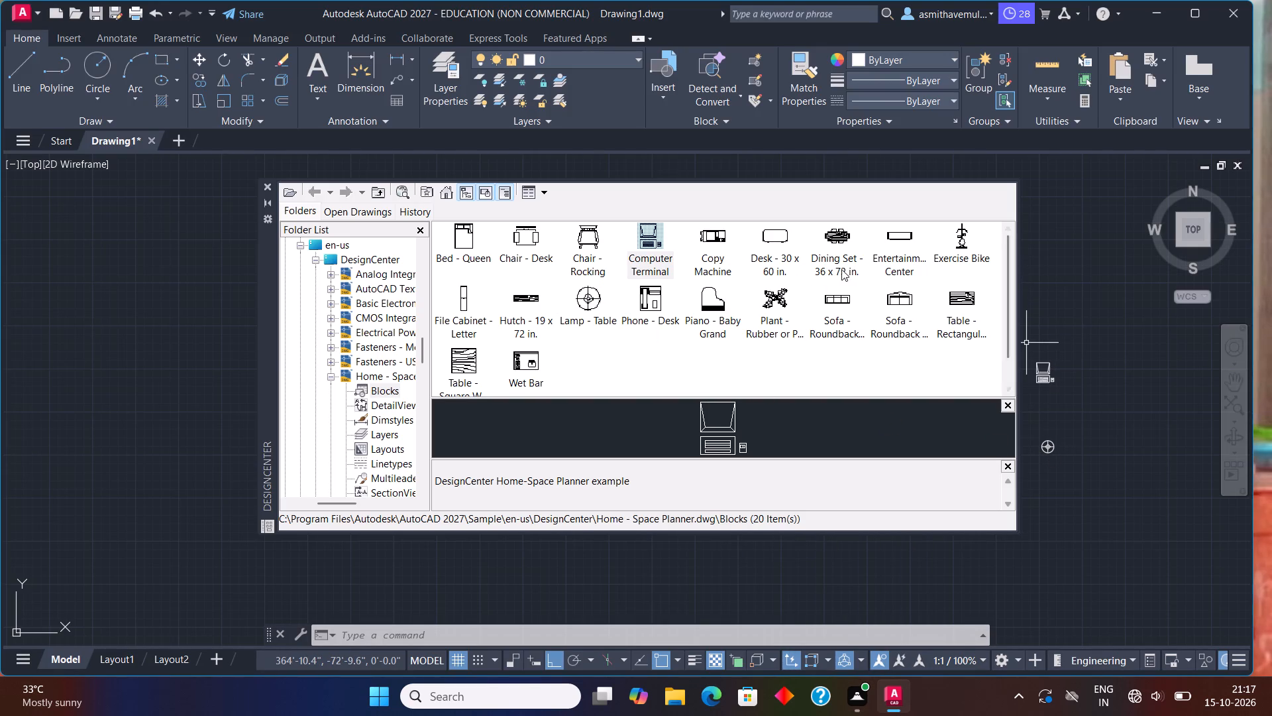
Insert the two-seat and three-seat Sofa - Roundback blocks and the Table - Rectangular Woodgrain 60 x 30 in. block beside the plan.
left_click_drag(896, 310, 1088, 415)
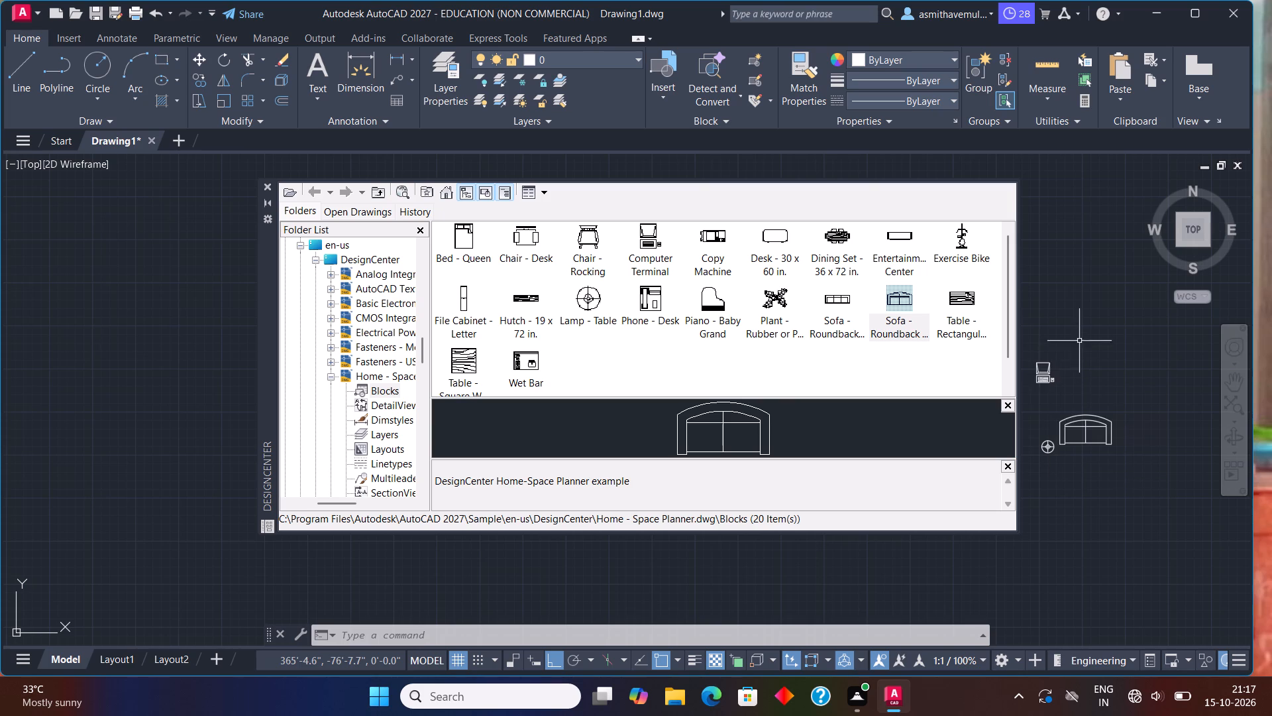
left_click_drag(839, 293, 973, 302)
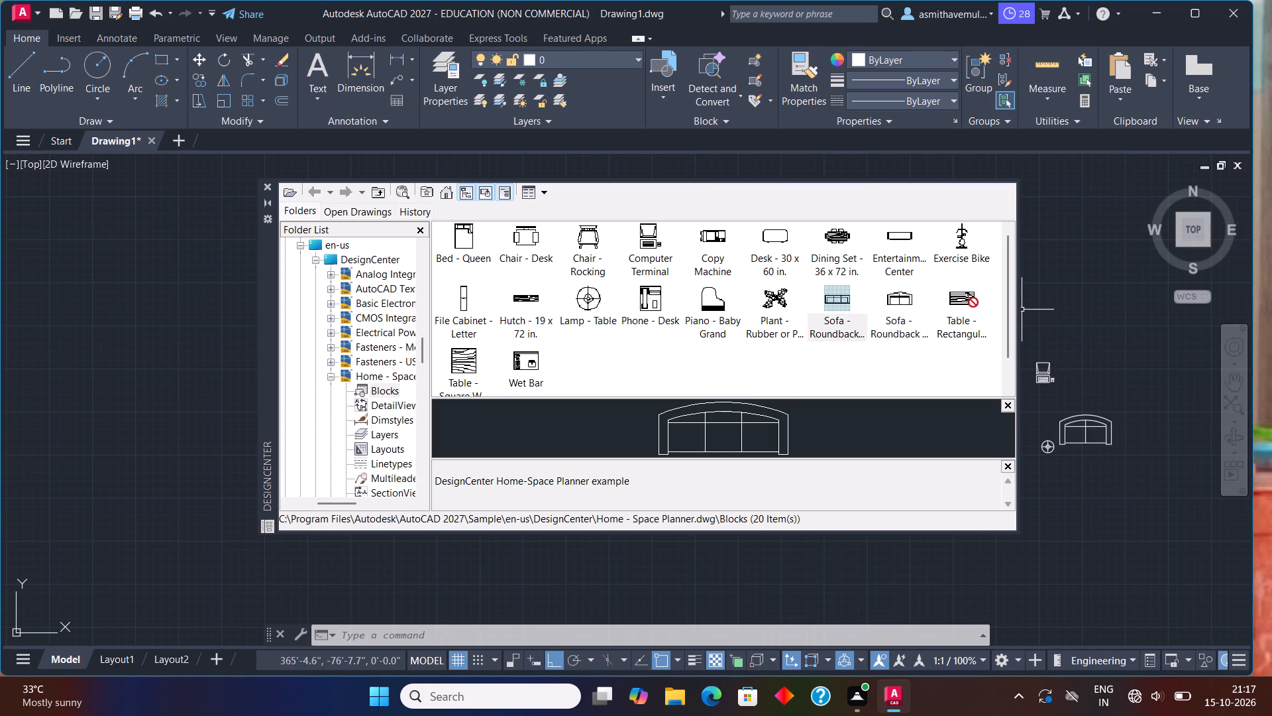
left_click_drag(973, 302, 1053, 308)
left_click_drag(960, 297, 1095, 352)
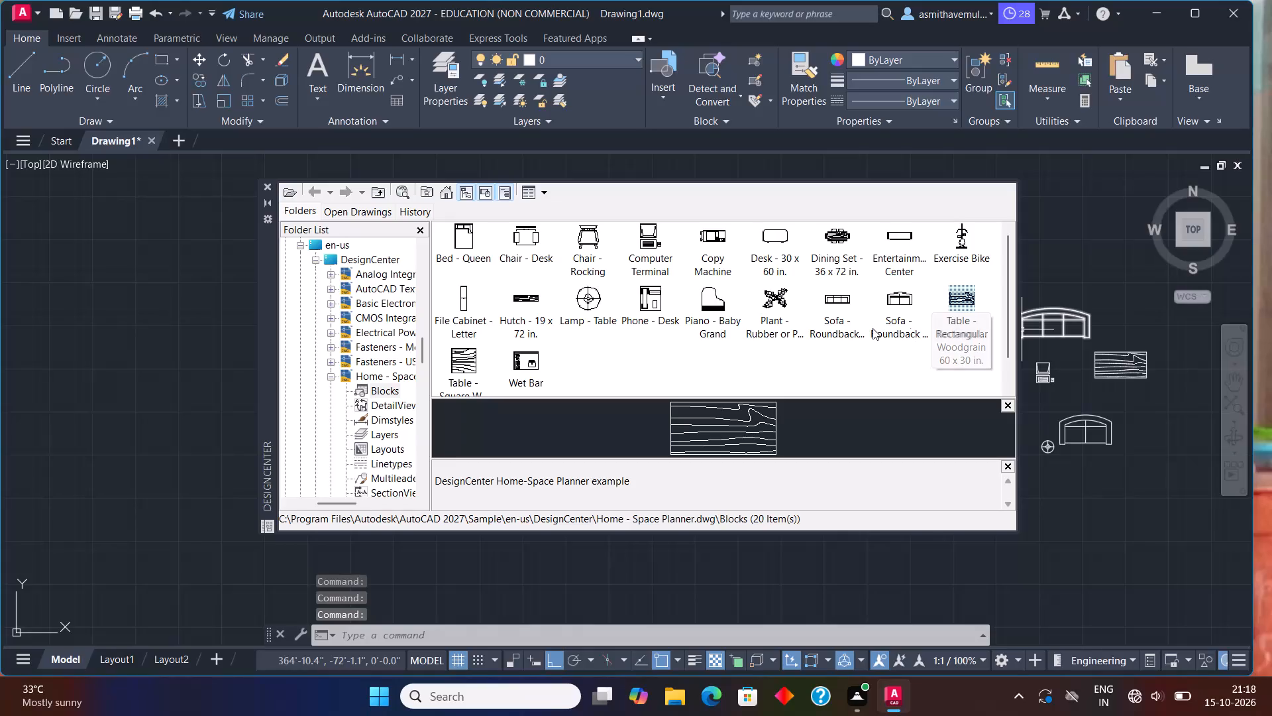
Insert the Chair - Rocking block beside the other furniture and the Bed - Queen block left of the plan, and close DesignCenter.
left_click_drag(584, 238, 1044, 237)
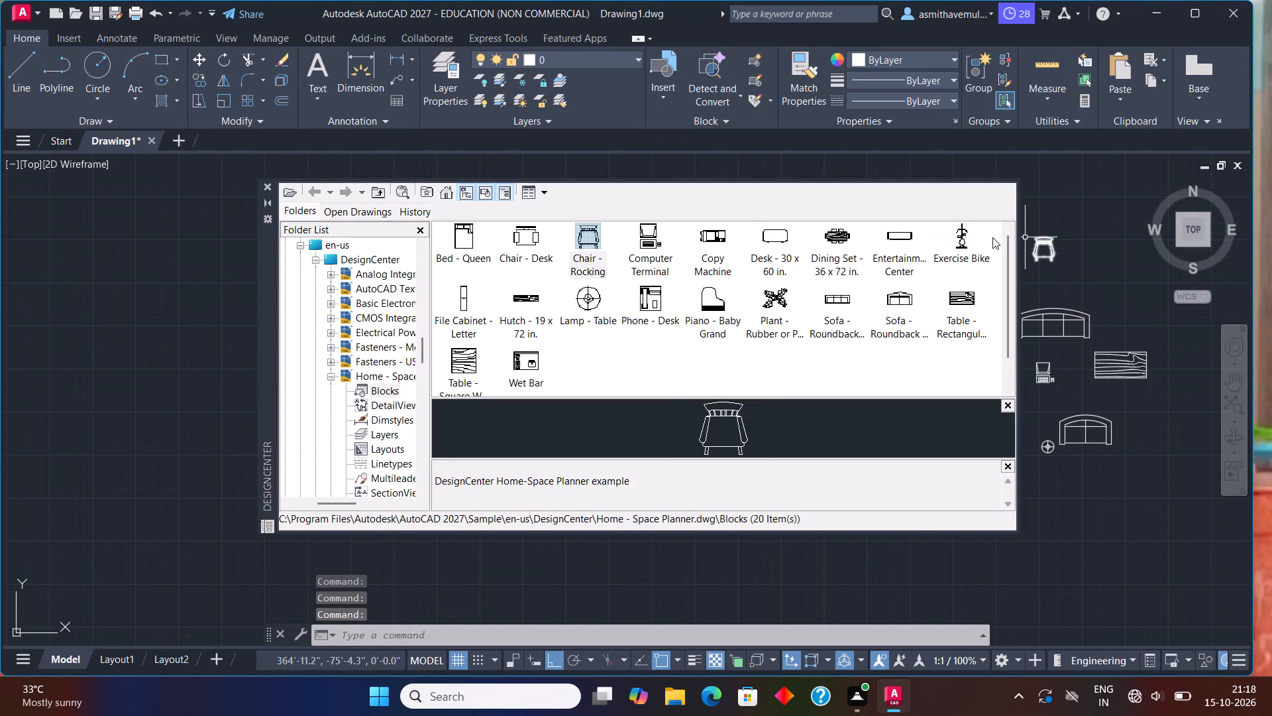
left_click_drag(468, 231, 384, 257)
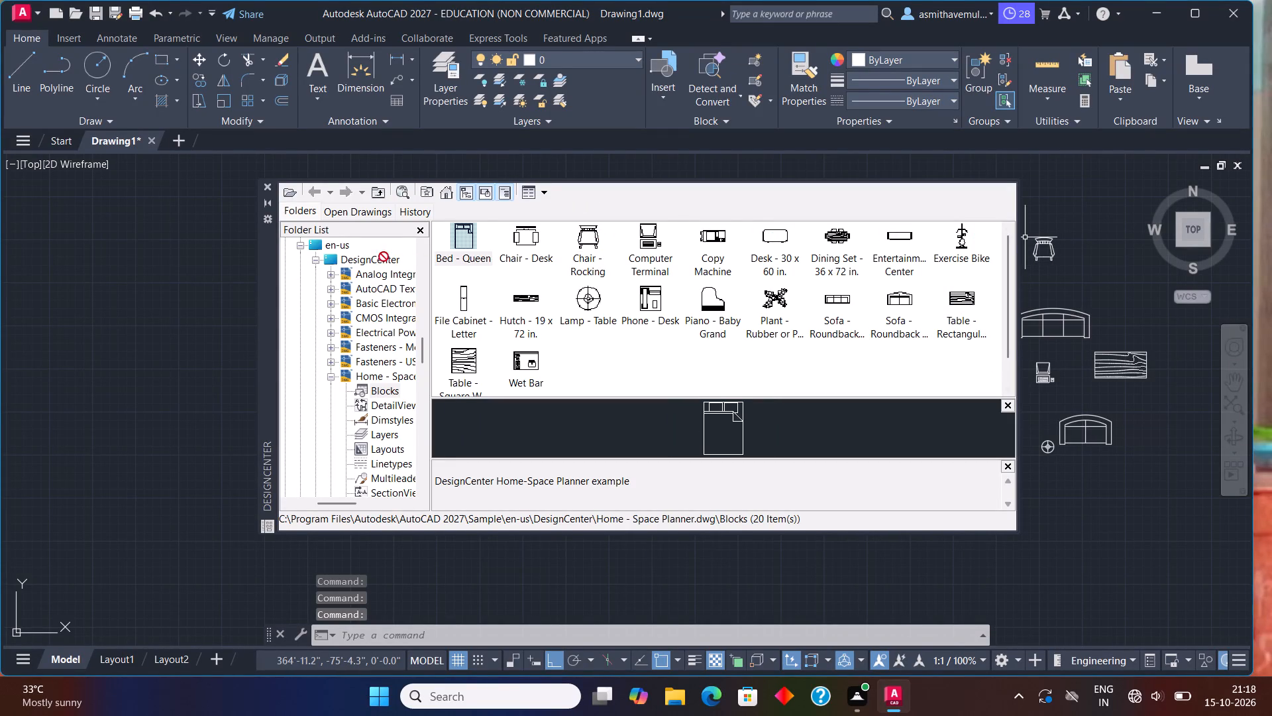
left_click_drag(384, 257, 211, 272)
left_click(268, 182)
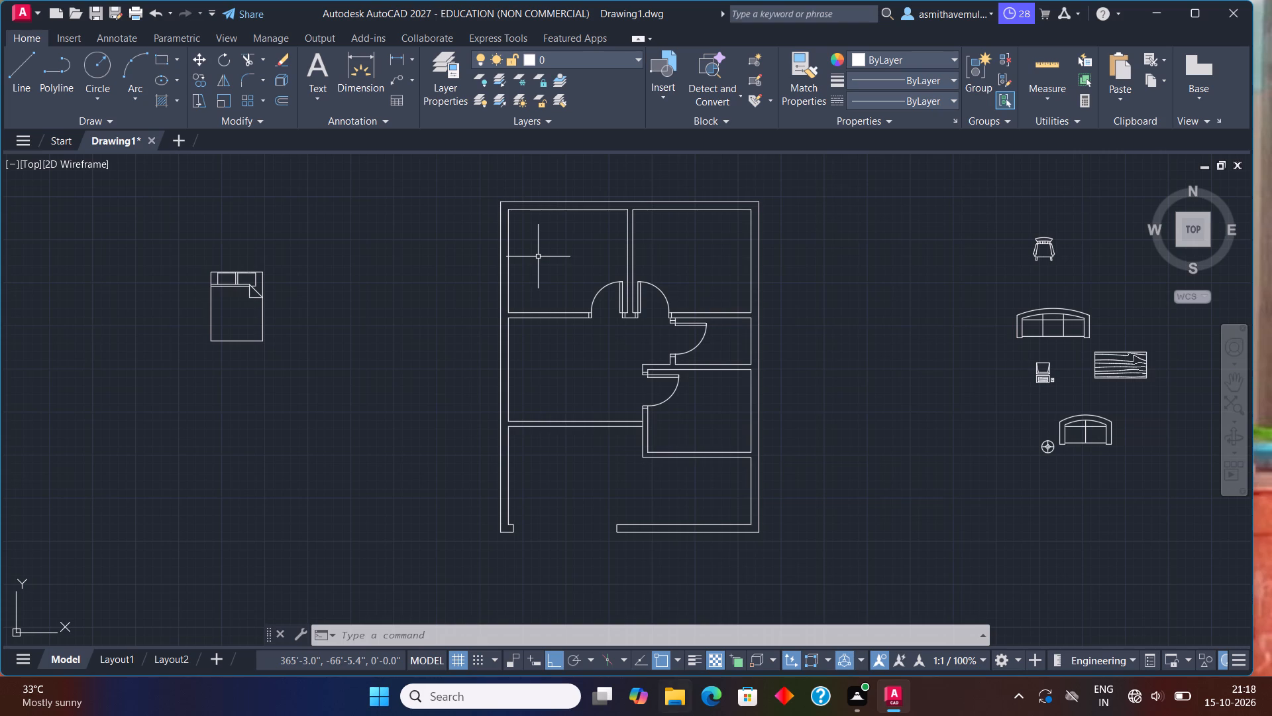
Copy the queen bed from its headboard, with Ortho off, to the top inner wall of the upper-left bedroom.
left_click(262, 298)
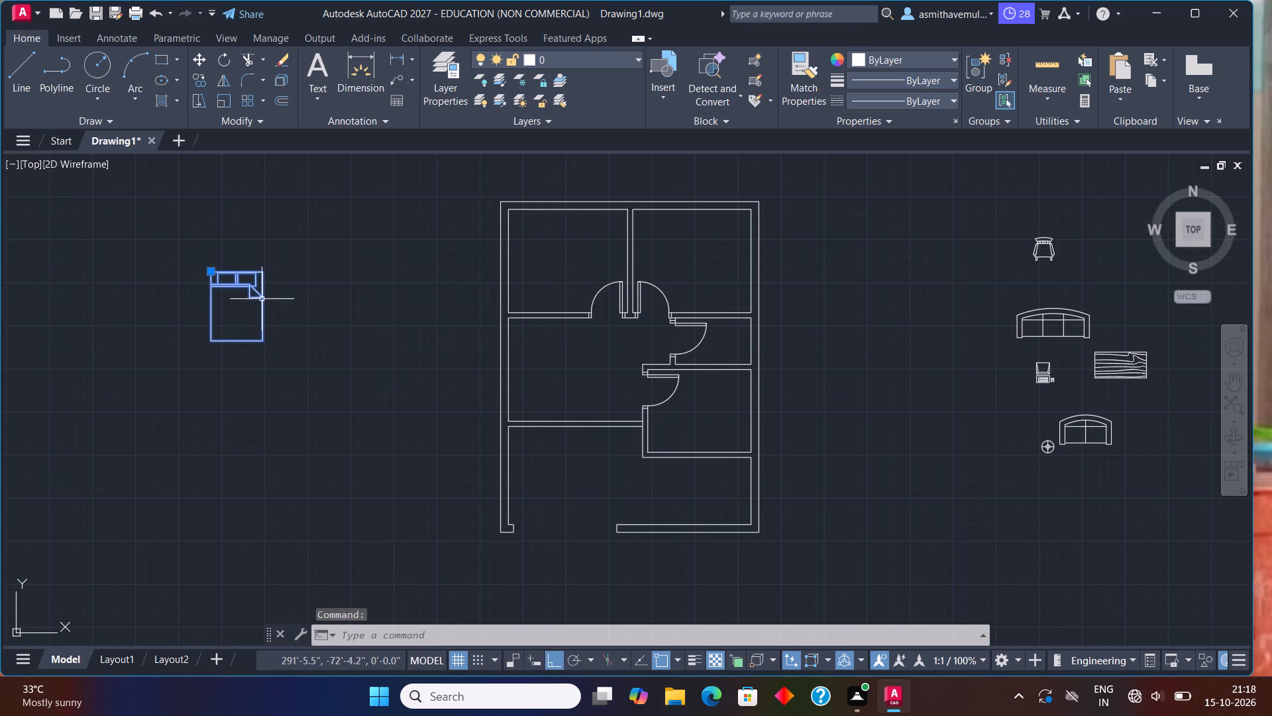
type("COPY")
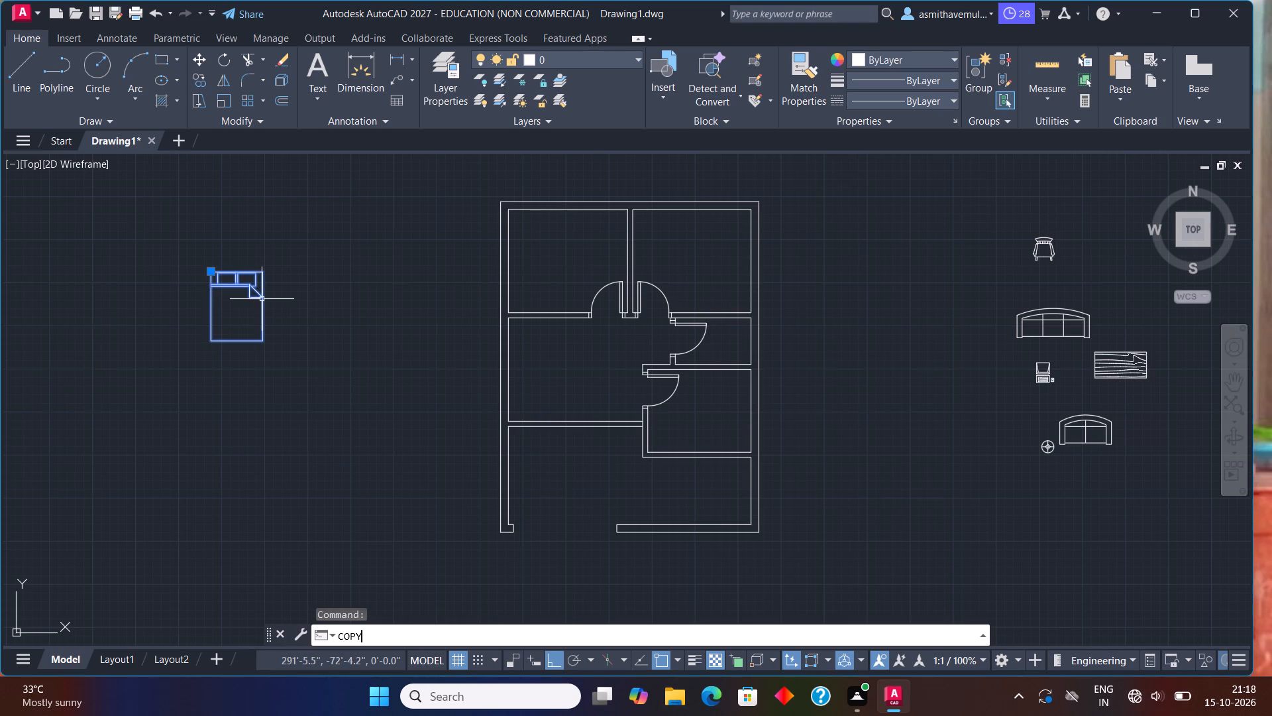
key("Return")
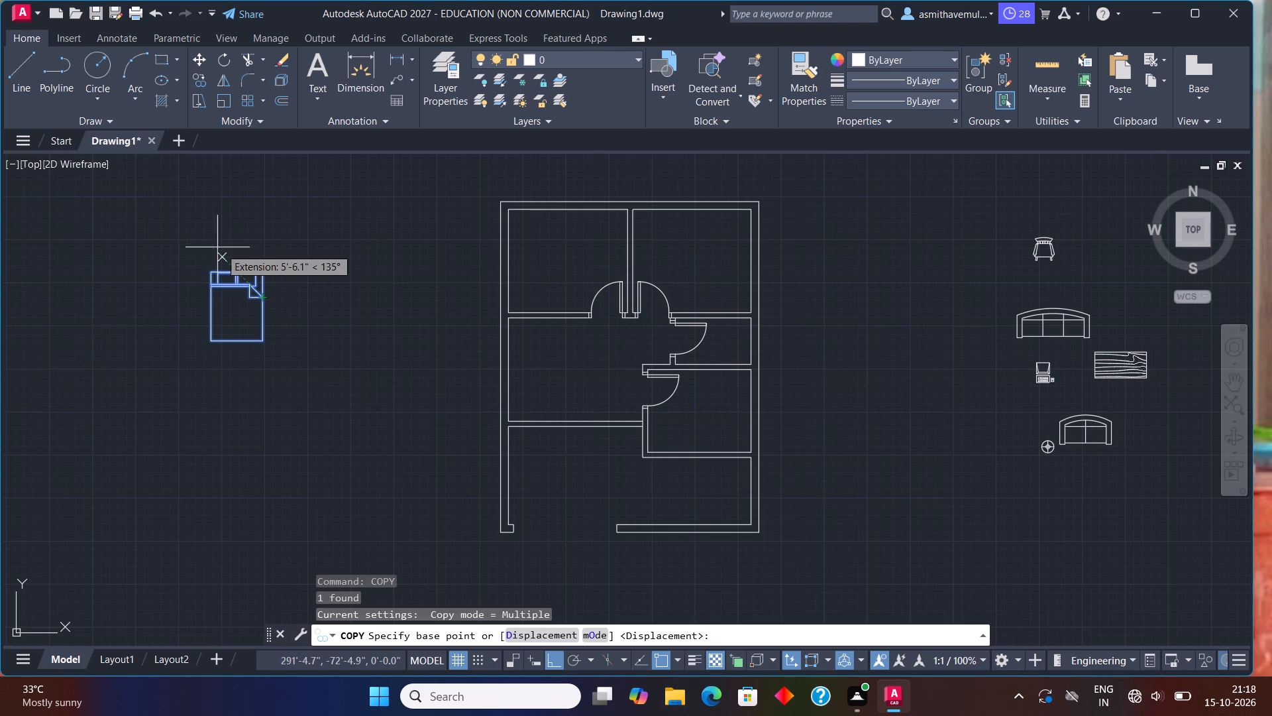
left_click(242, 270)
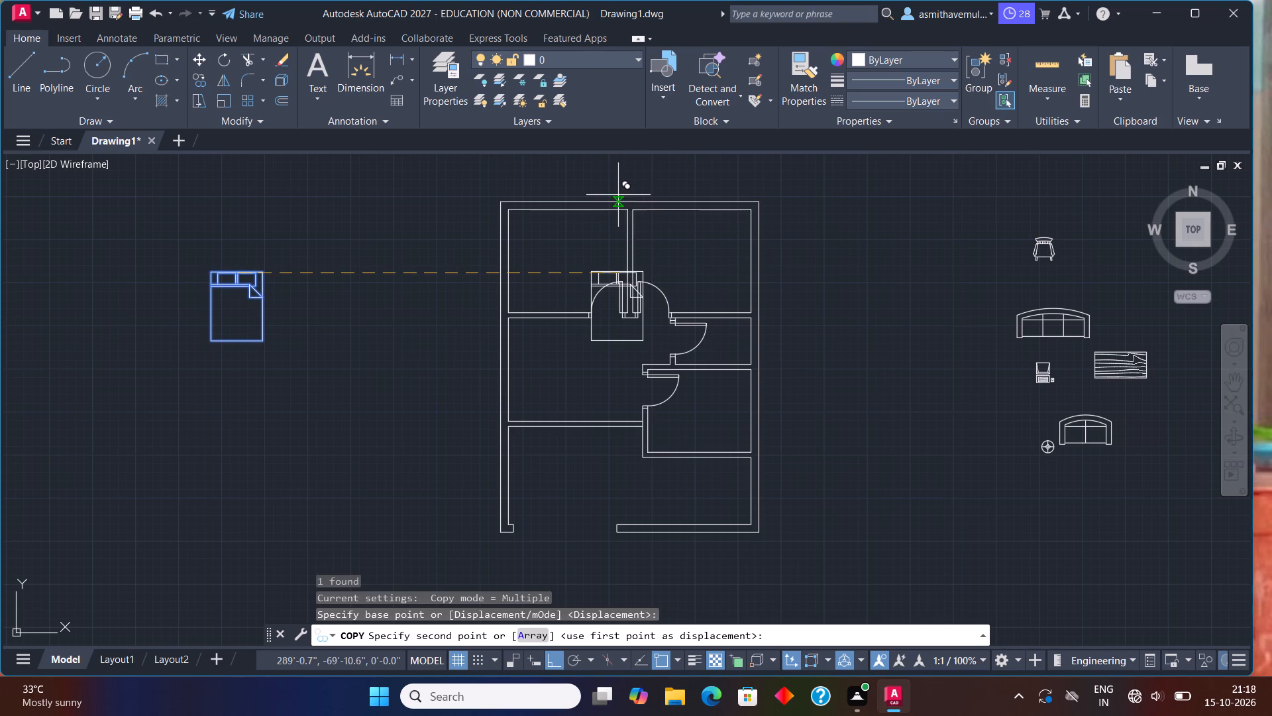
key("F9")
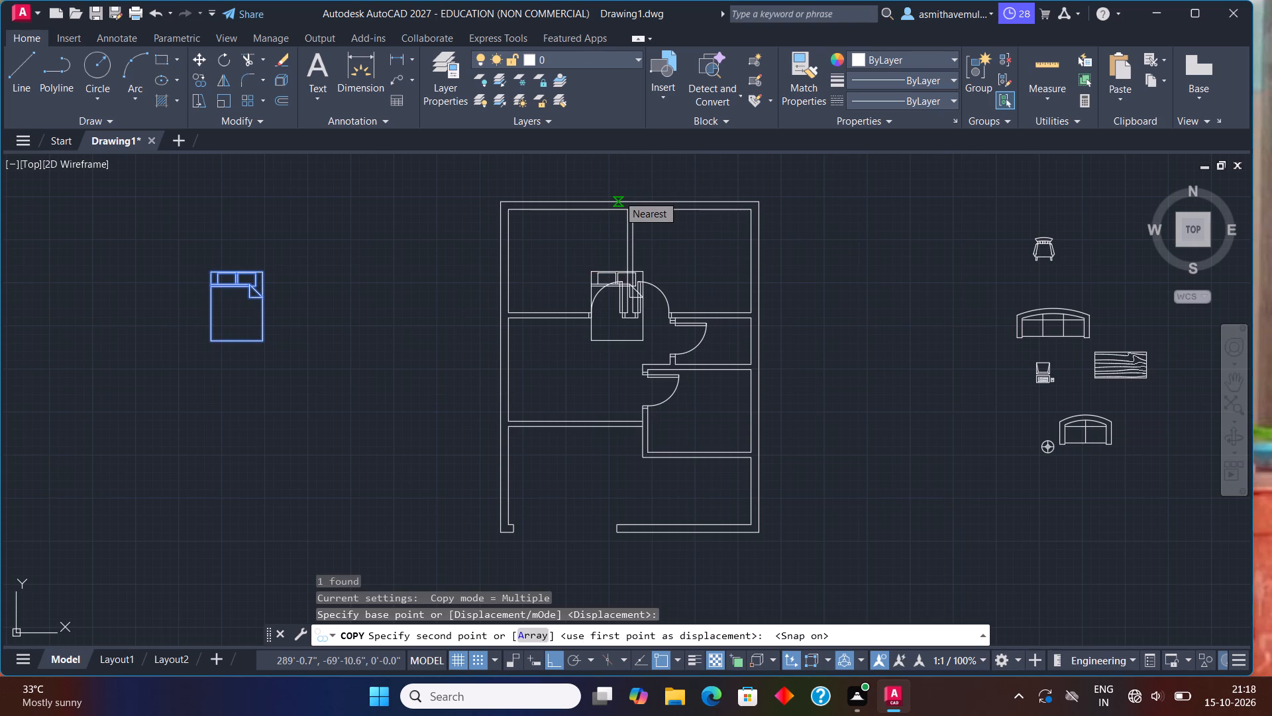
key("F9")
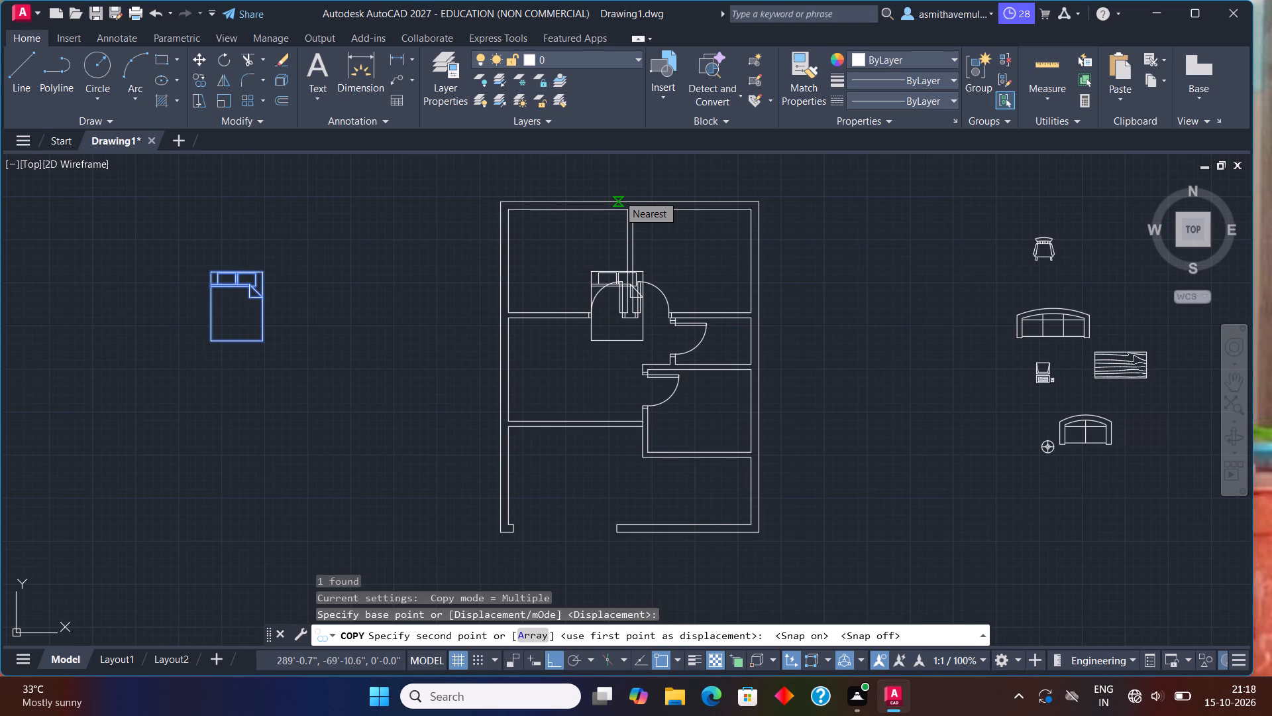
key("F8")
scroll(576, 224, "up", 1)
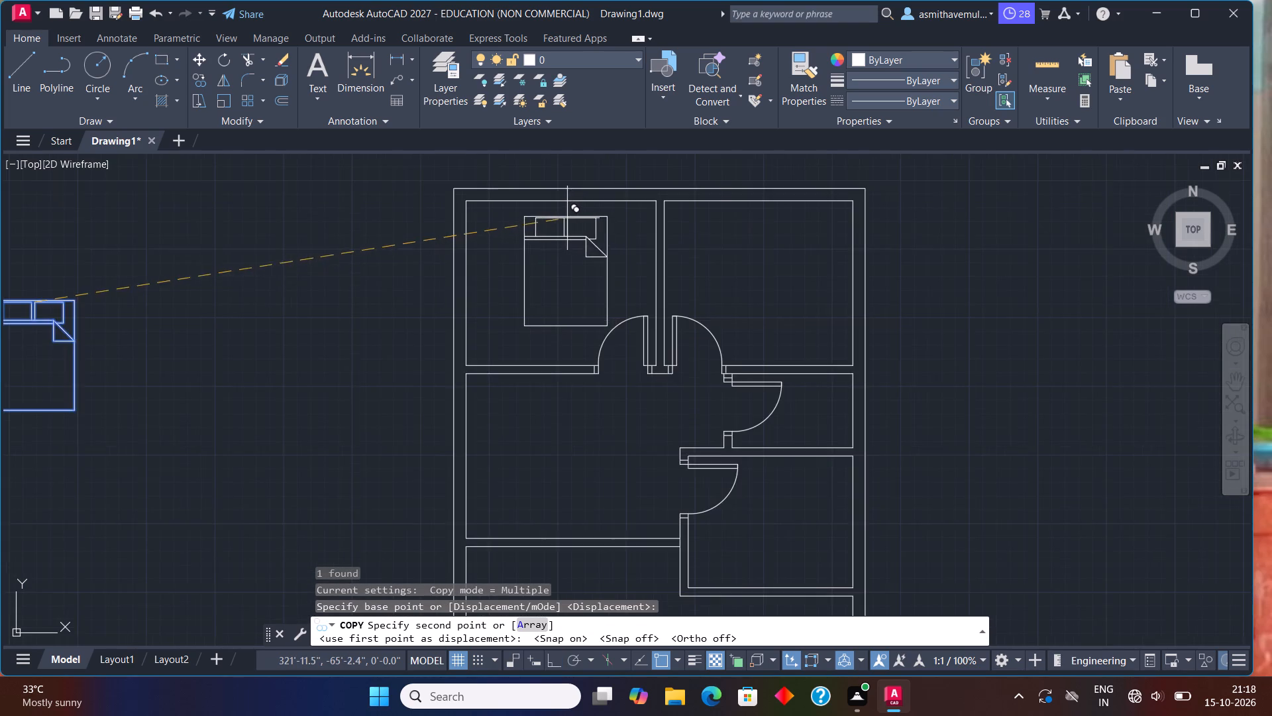
scroll(564, 214, "up", 1)
middle_click_drag(544, 205, 534, 318)
scroll(534, 310, "up", 1)
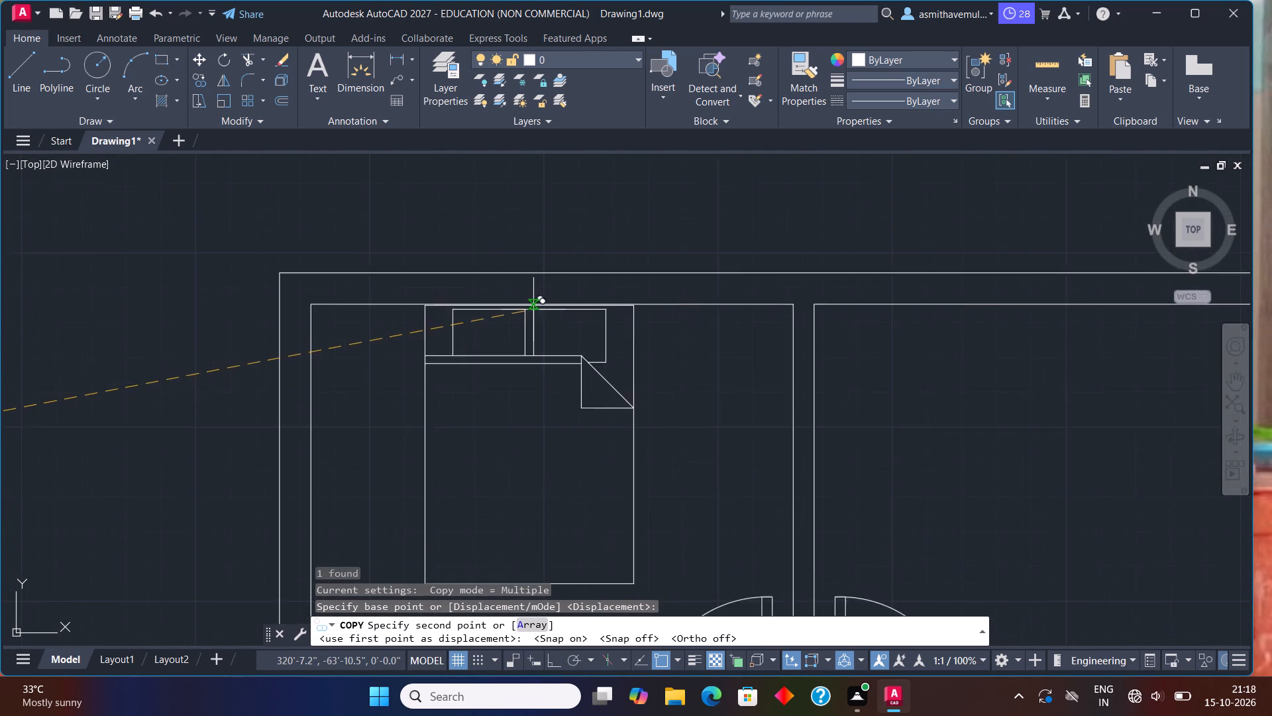
scroll(533, 310, "up", 1)
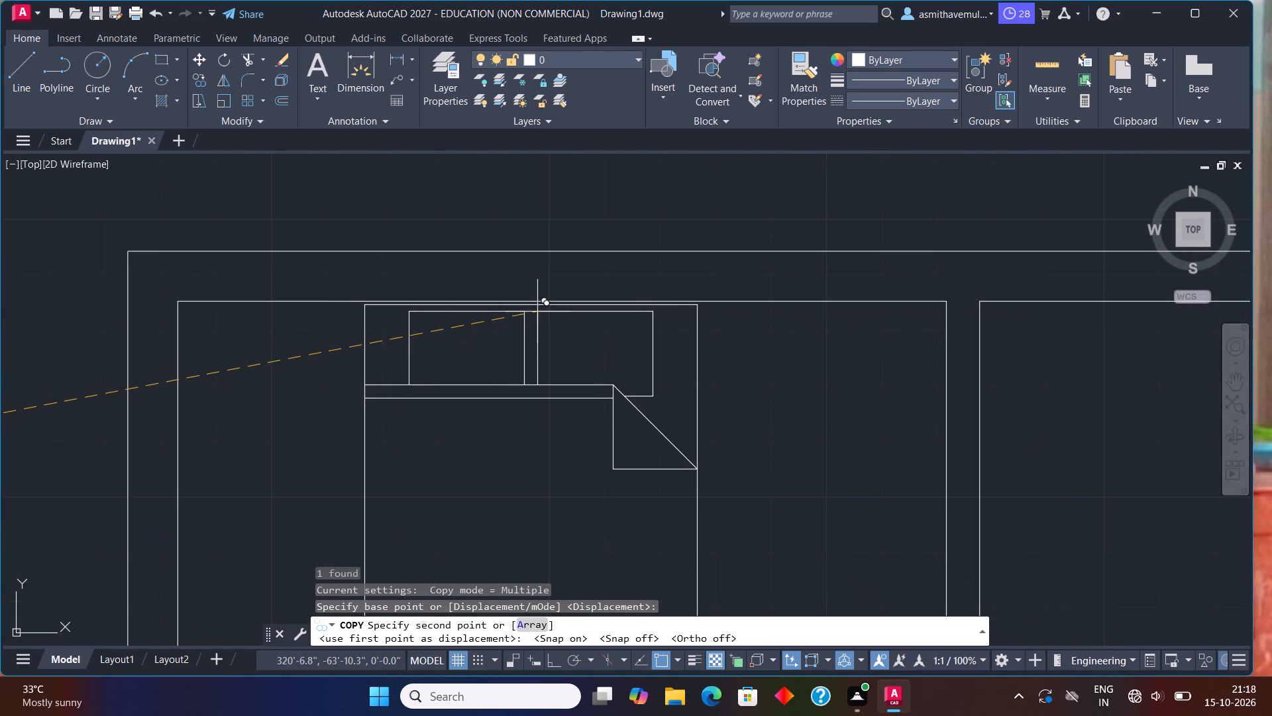
left_click(537, 308)
Place a second copy of the queen bed with its headboard against the top inner wall of the upper-right bedroom.
scroll(910, 310, "down", 1)
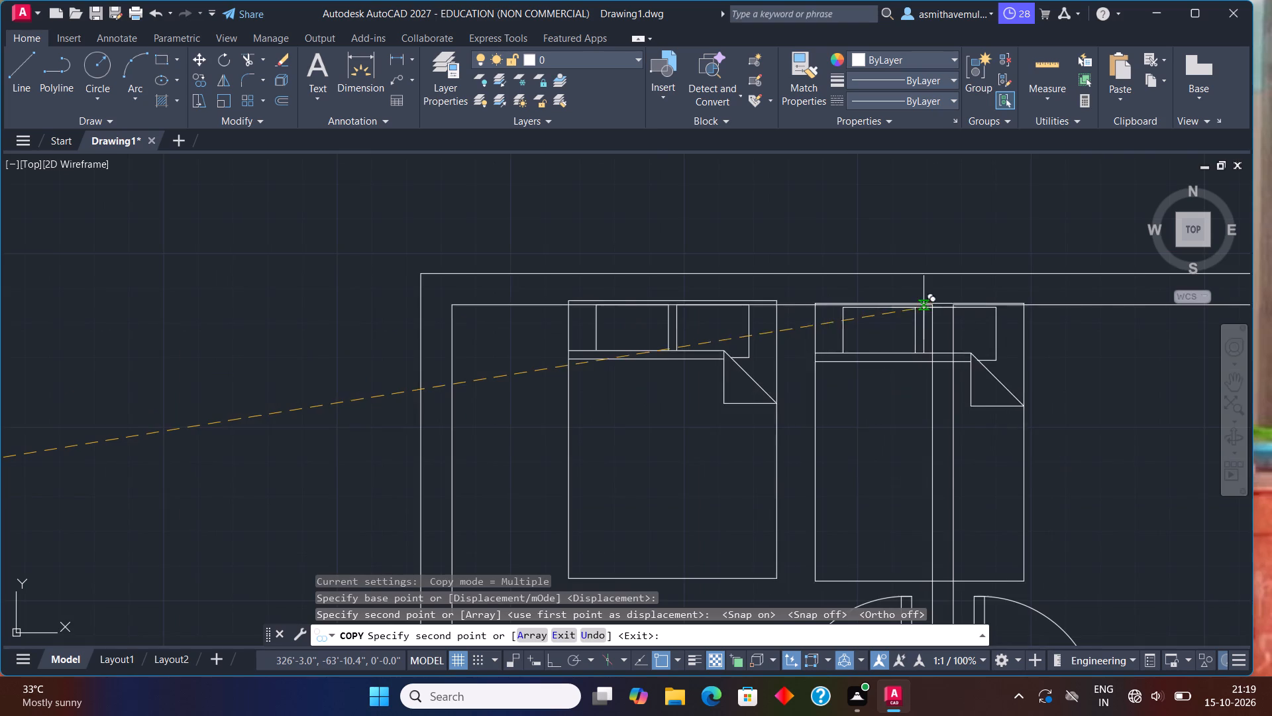
scroll(929, 308, "down", 1)
middle_click_drag(942, 308, 586, 288)
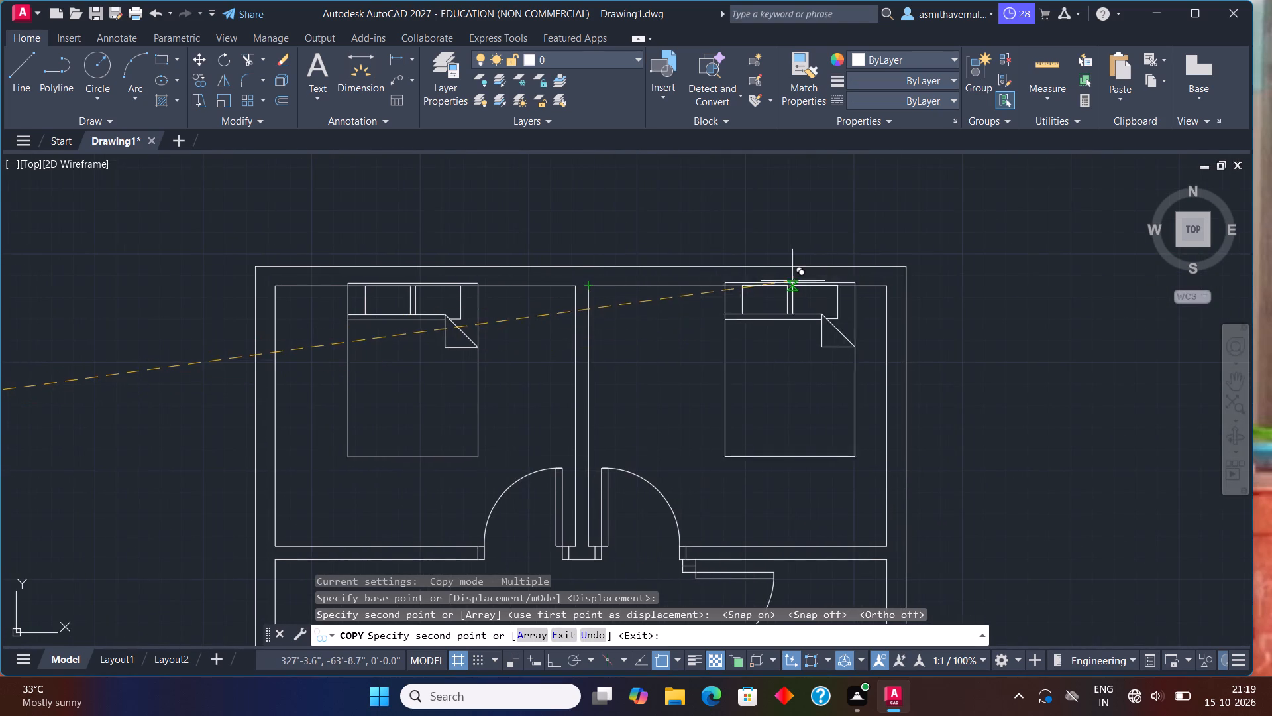
scroll(784, 282, "up", 2)
scroll(730, 315, "up", 1)
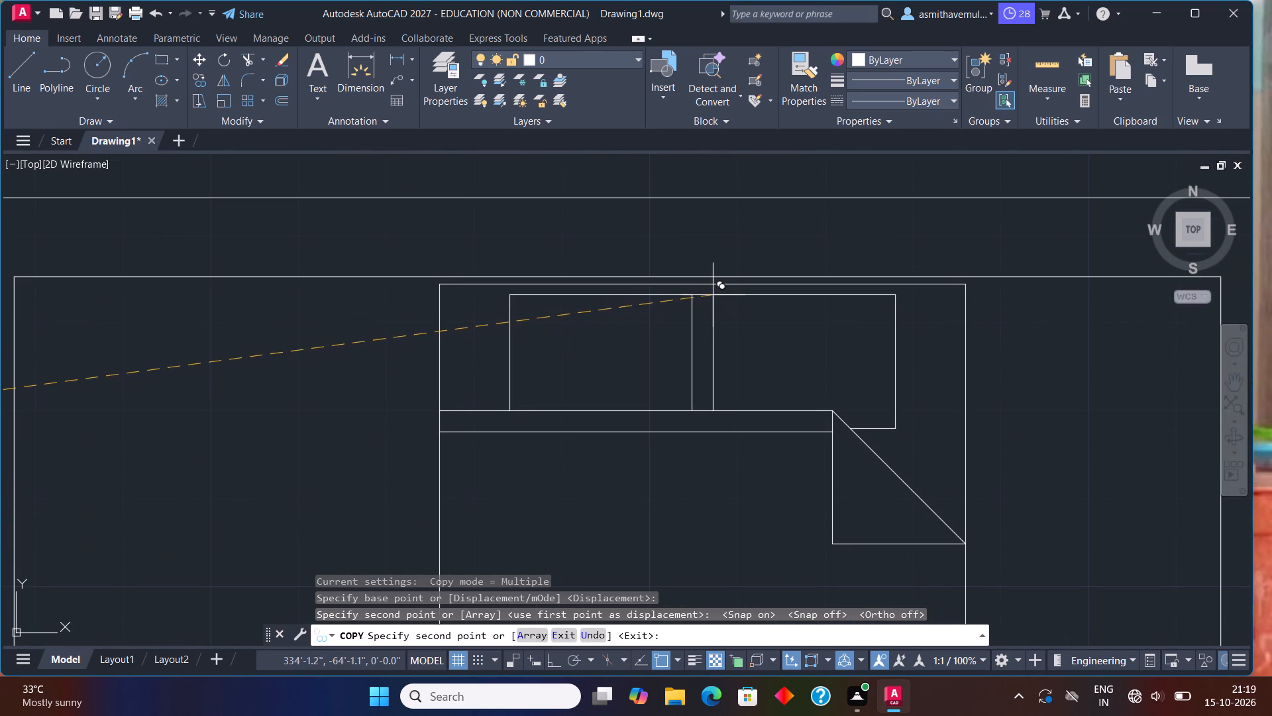
left_click(707, 288)
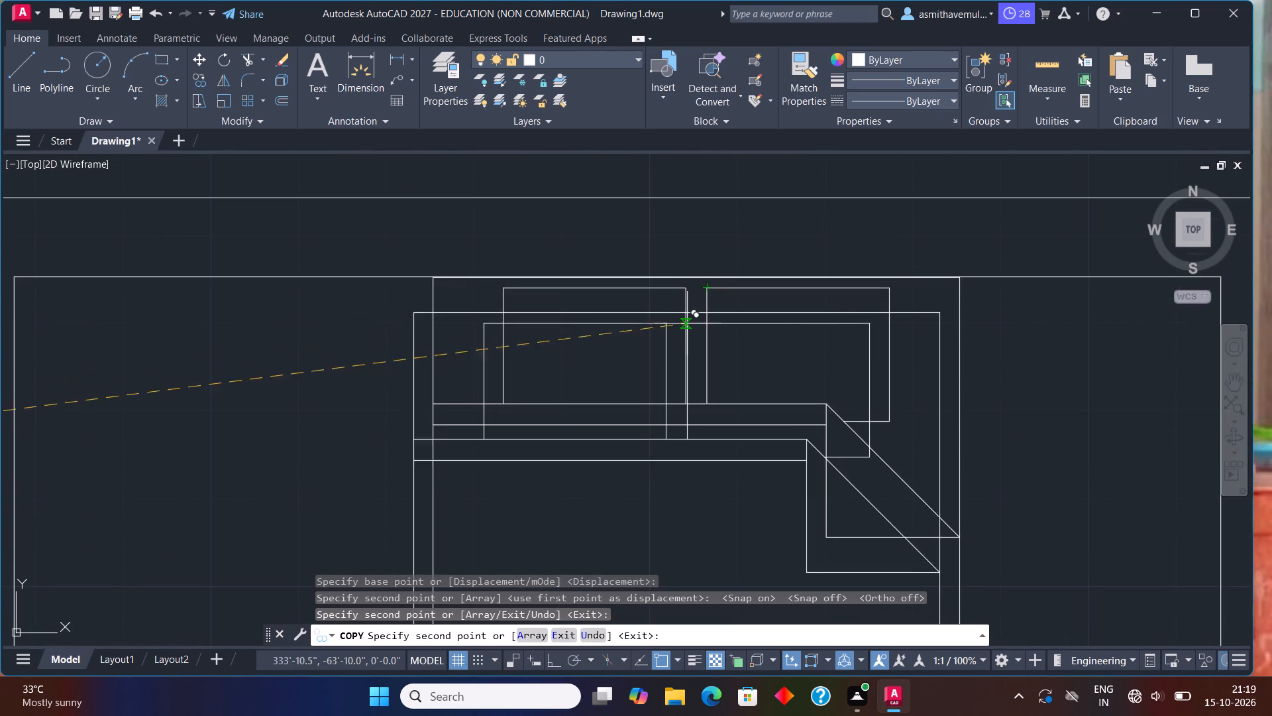
key("Escape")
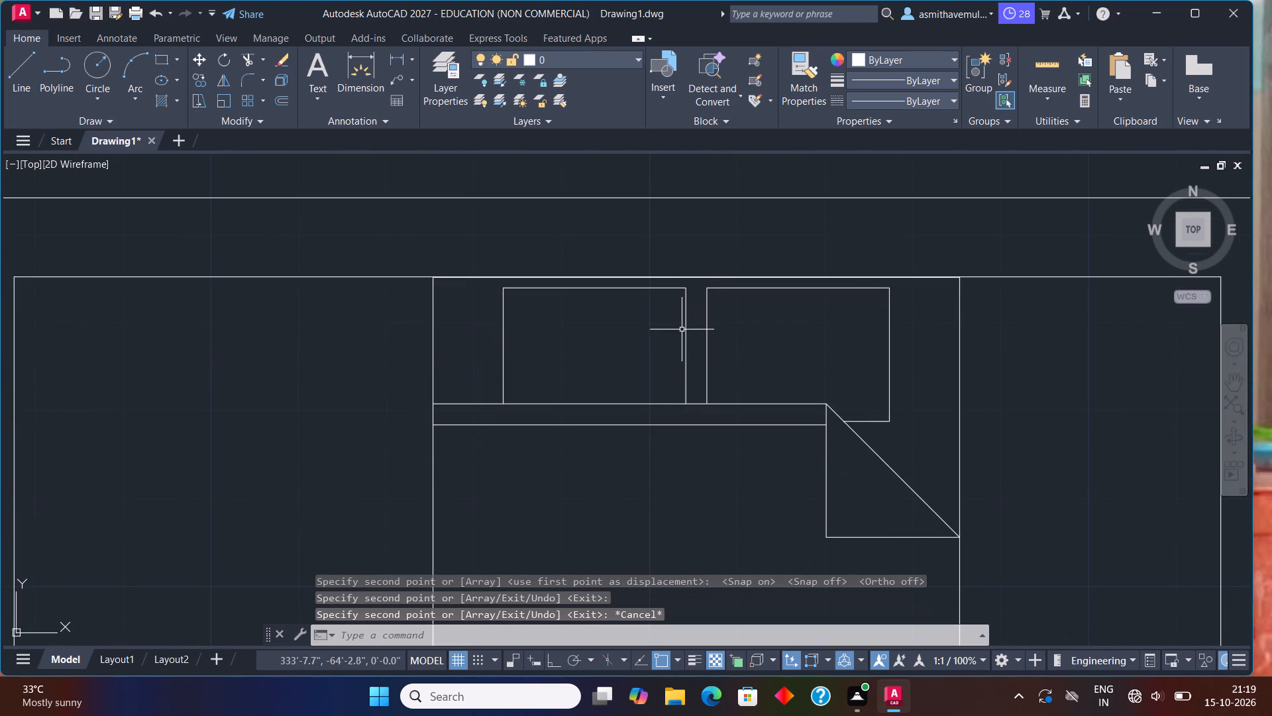
Move the upper-left bedroom's bed so its headboard edge lies on the top inner wall line.
scroll(727, 32, "down", 1)
scroll(705, 173, "down", 2)
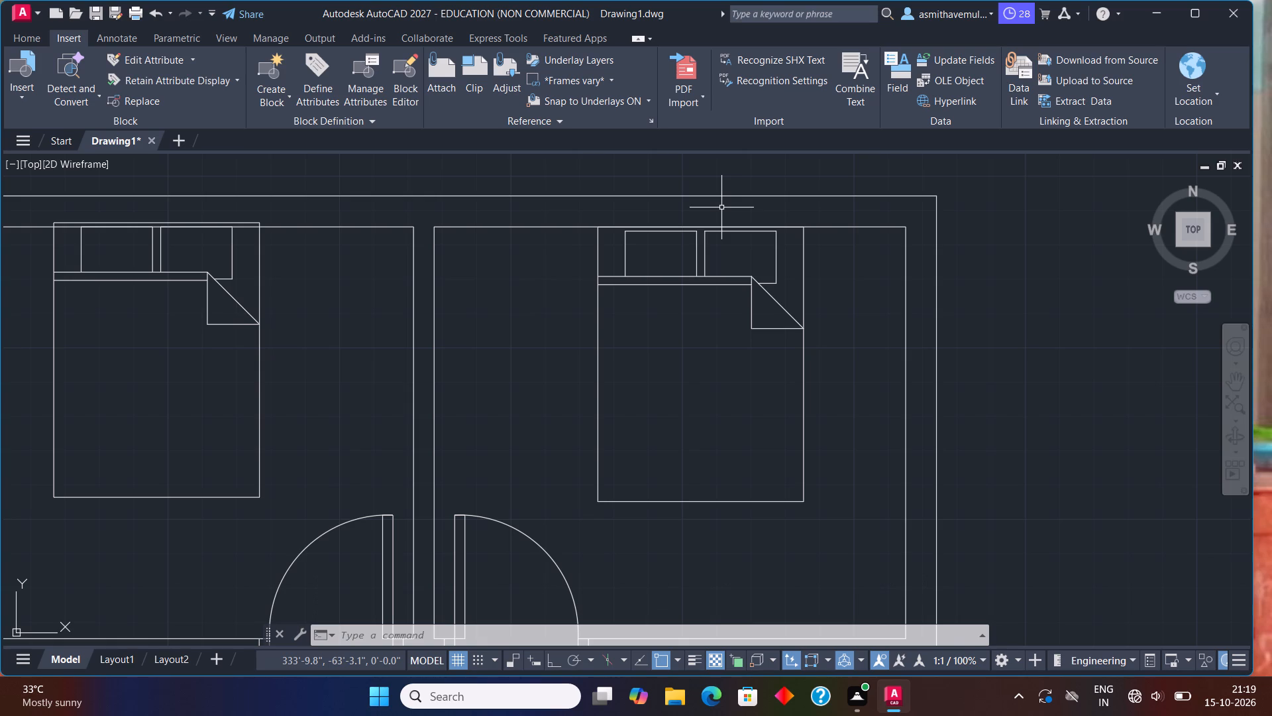
left_click(199, 223)
key("m")
key("Return")
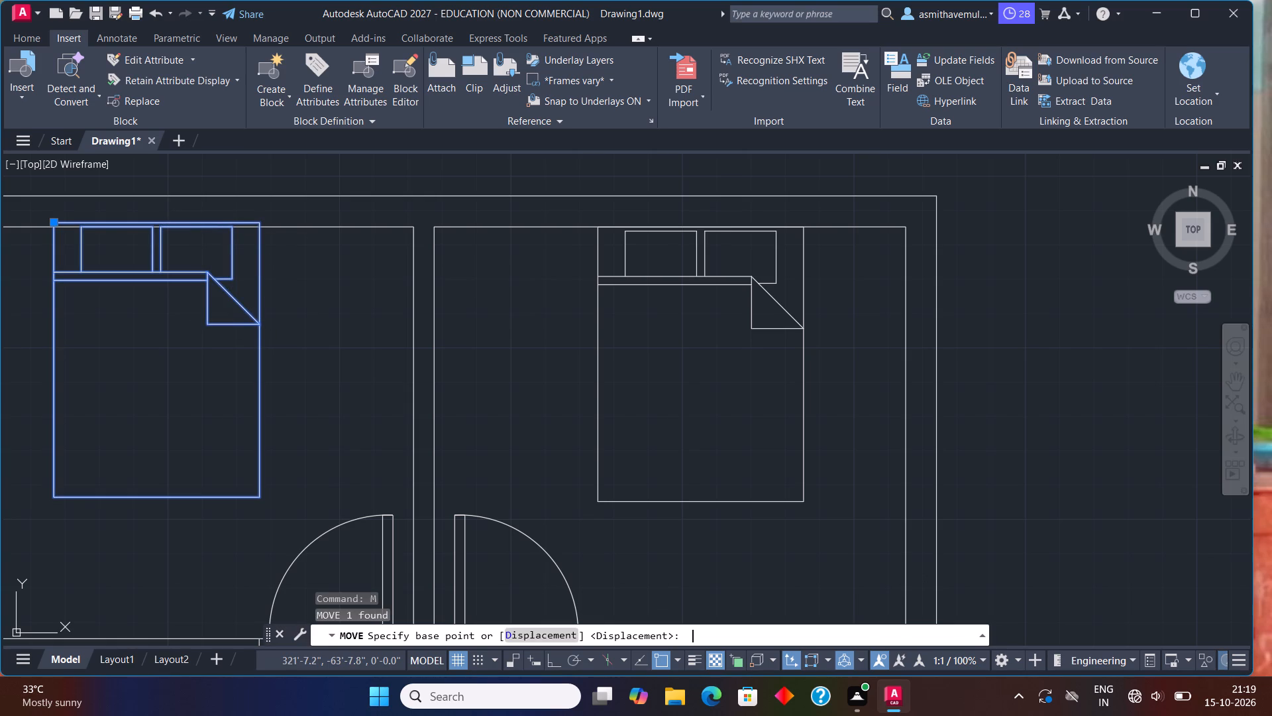
left_click(156, 220)
middle_click_drag(127, 250, 383, 256)
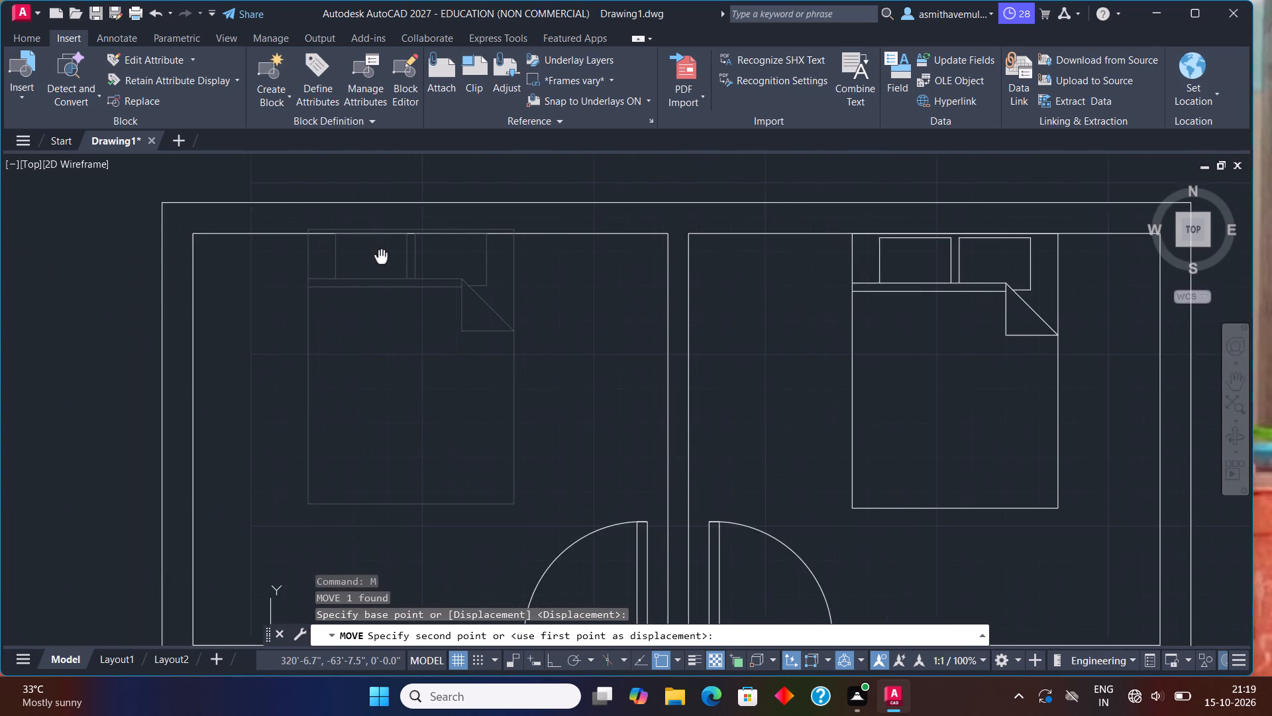
middle_click_drag(383, 256, 387, 256)
scroll(381, 251, "up", 1)
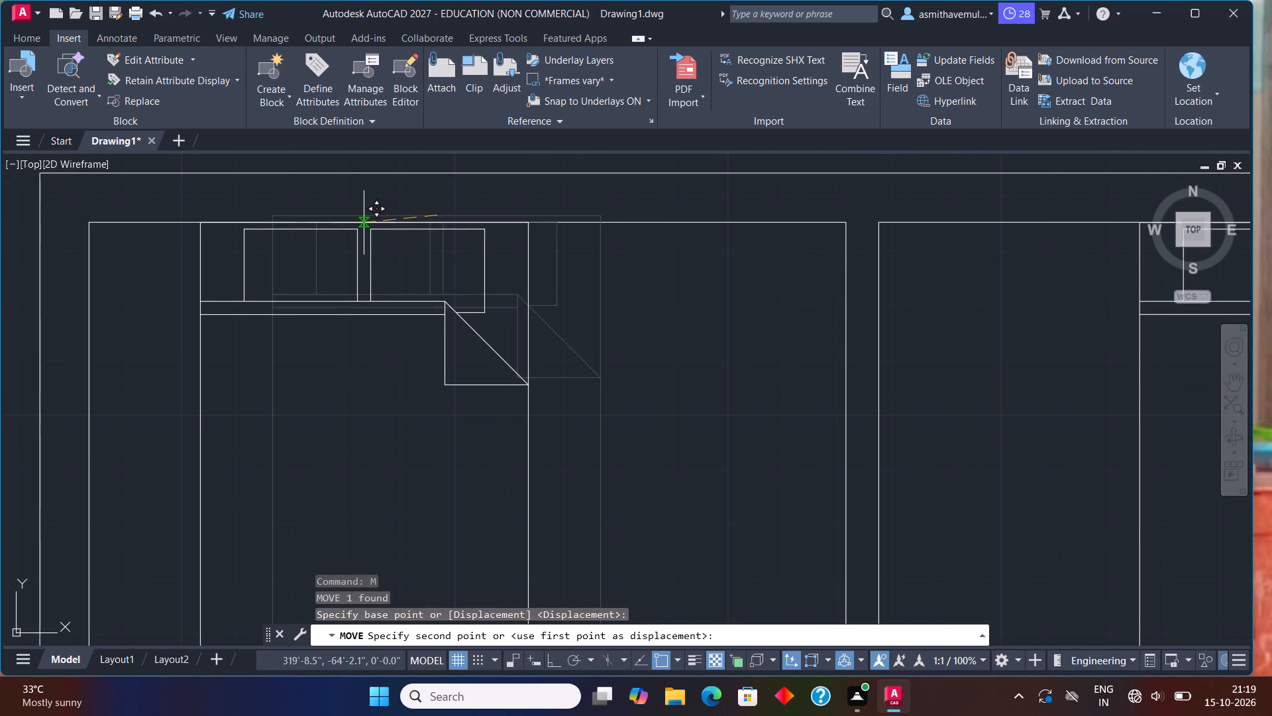
left_click(364, 223)
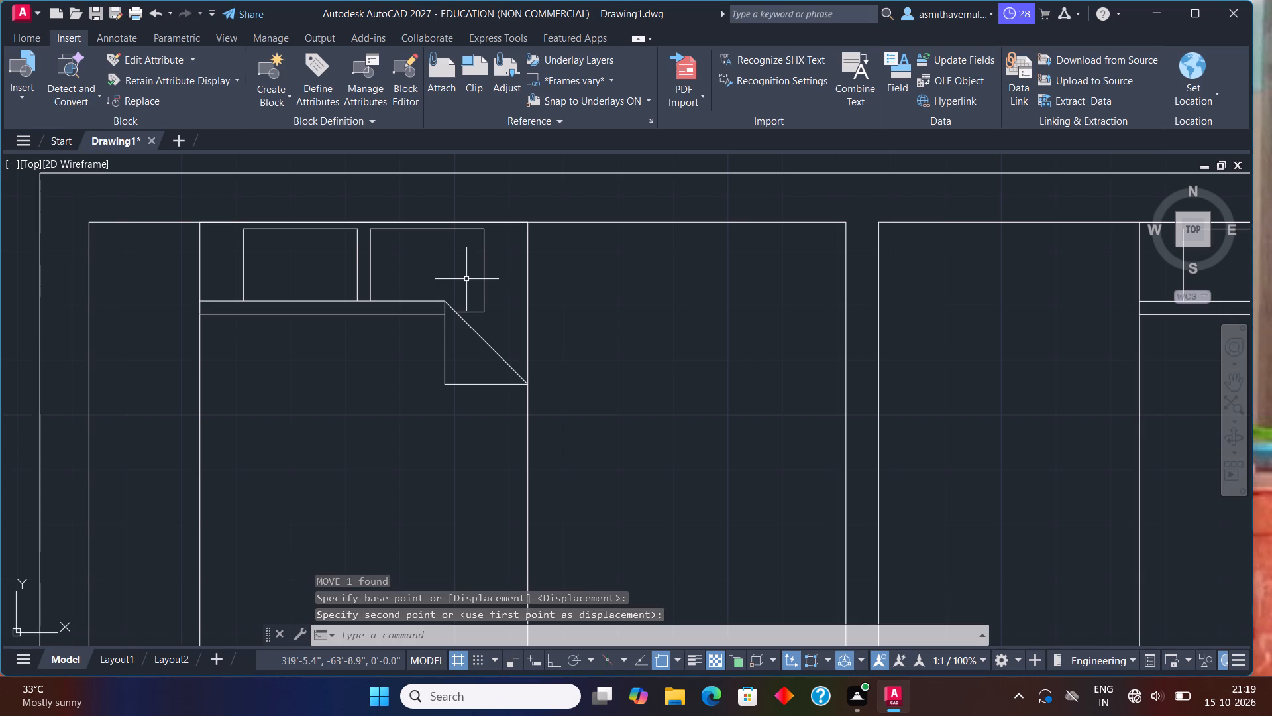
Move the table lamp block from beside the sofas to the empty space just above the upper-left bedroom.
scroll(525, 337, "down", 2)
scroll(806, 406, "down", 1)
middle_click_drag(853, 405, 806, 365)
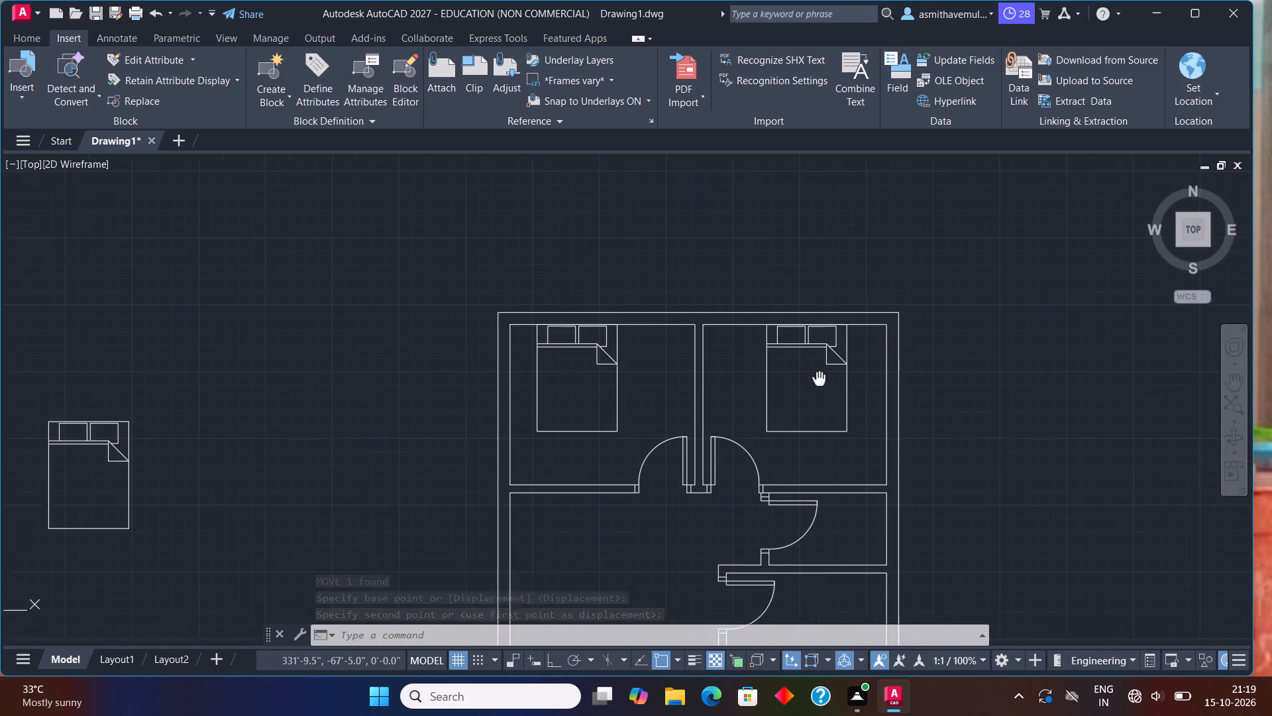
middle_click_drag(806, 365, 799, 361)
scroll(792, 359, "down", 1)
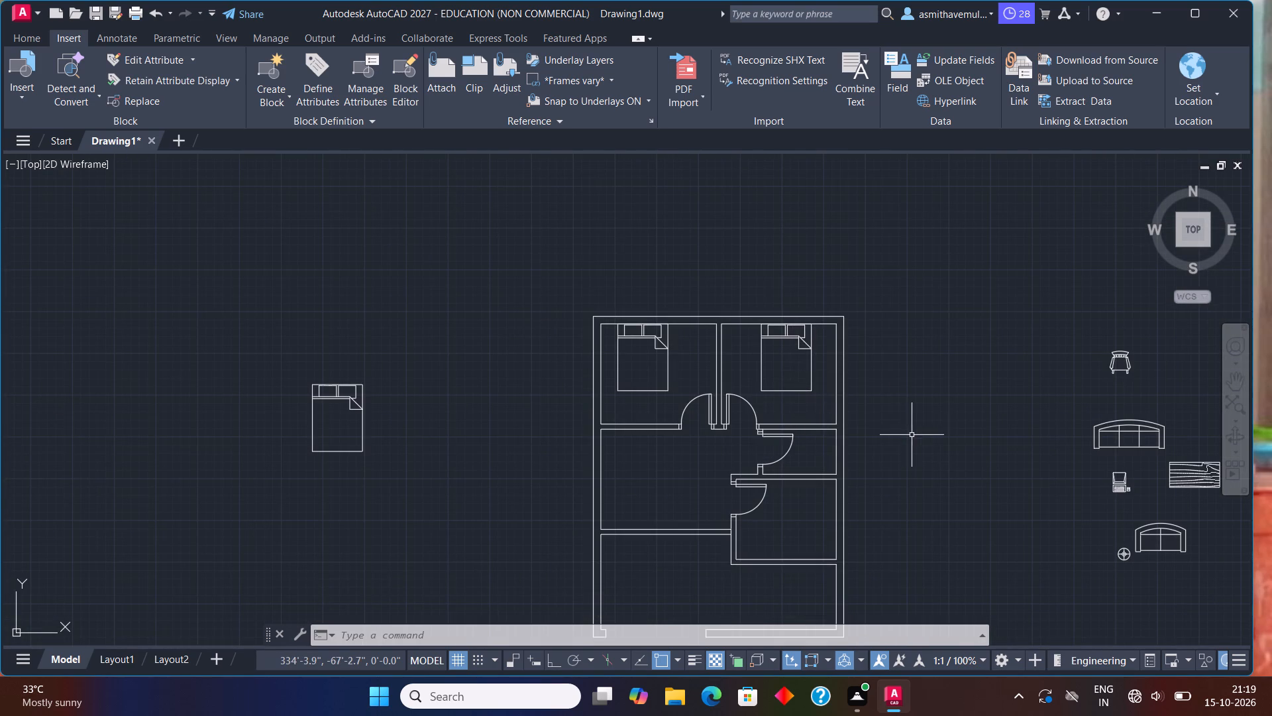
middle_click_drag(867, 417, 768, 365)
left_click(1026, 503)
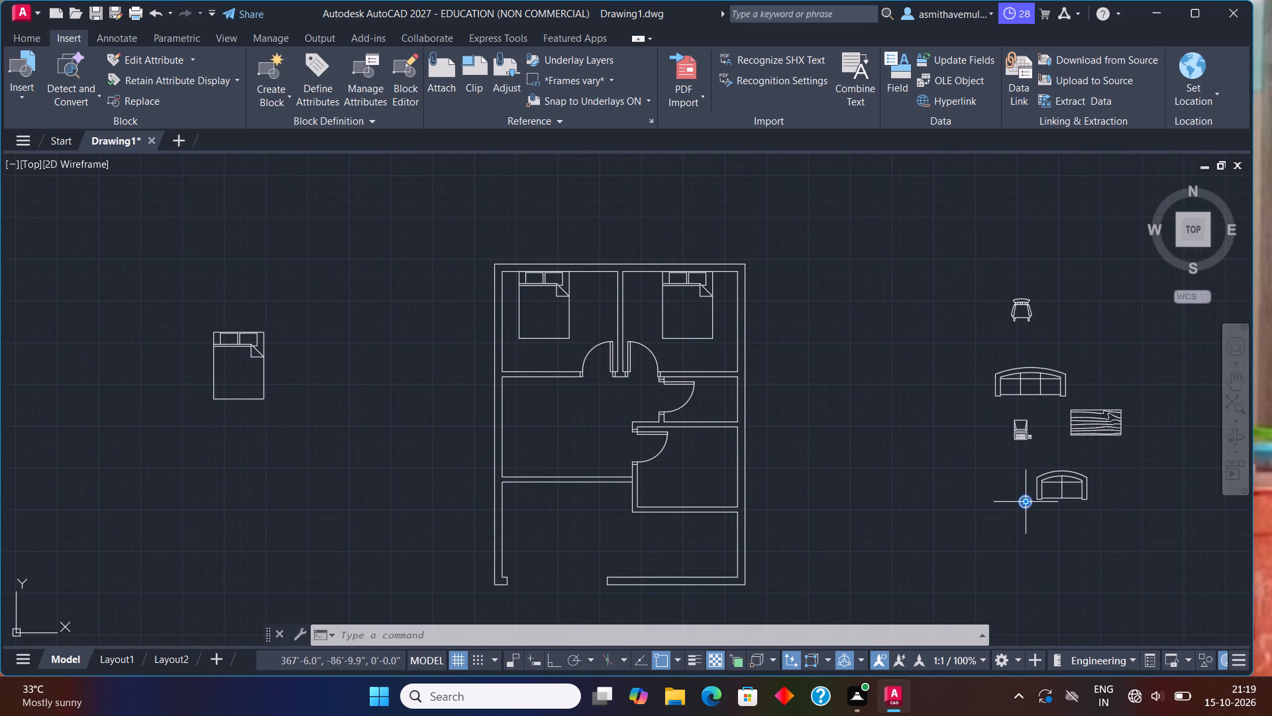
key("m")
key("Return")
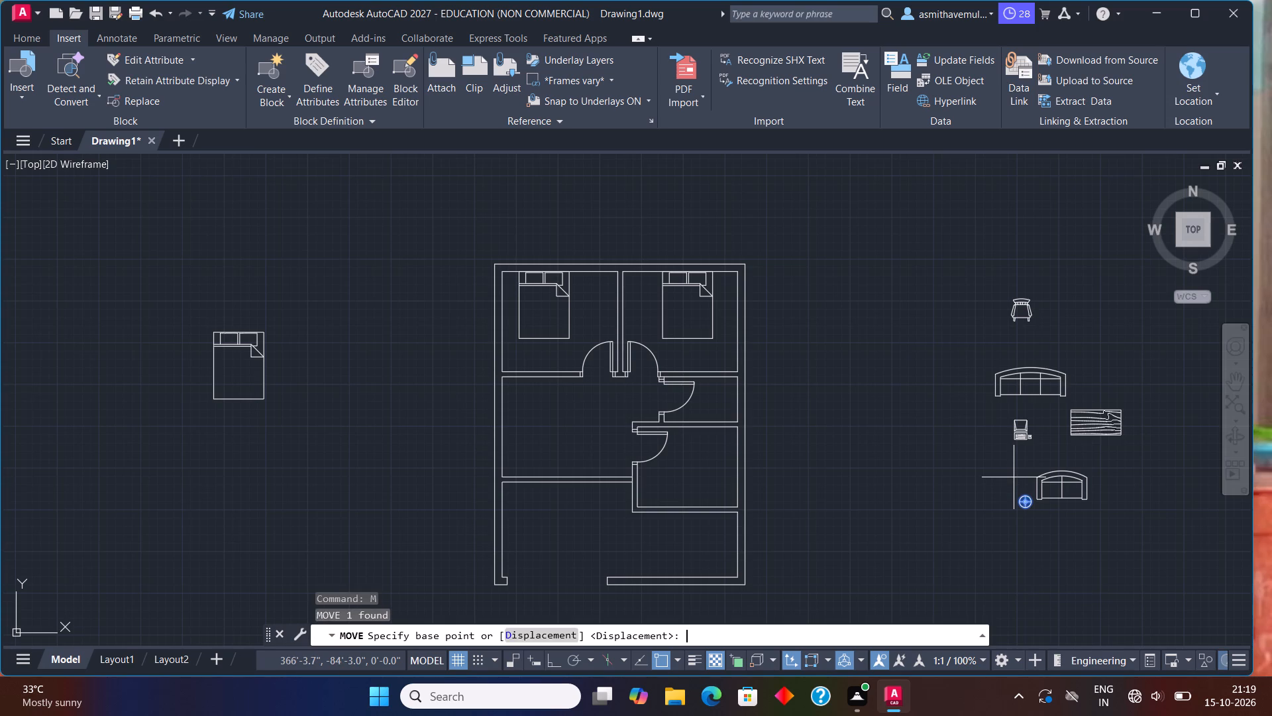
left_click(1026, 497)
left_click(585, 204)
Move the upper-left bedroom's bed about 11" to the right along the top inner wall line.
scroll(585, 230, "up", 2)
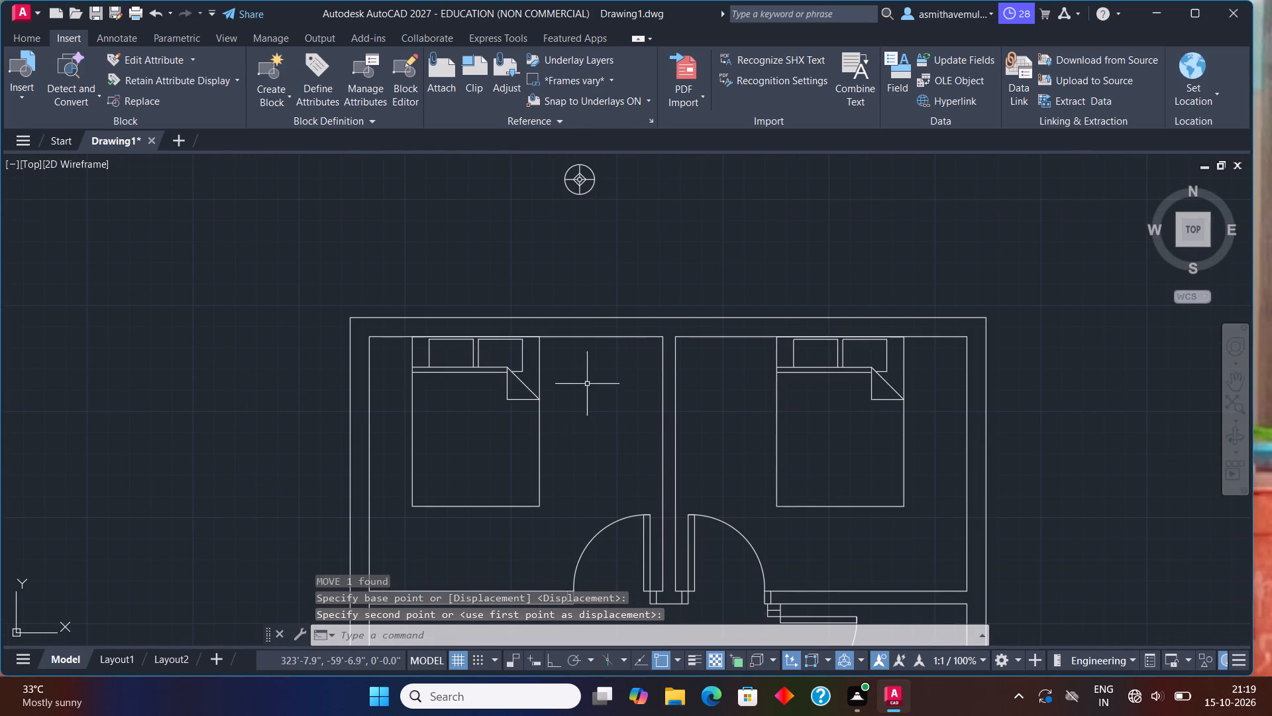
left_click(541, 380)
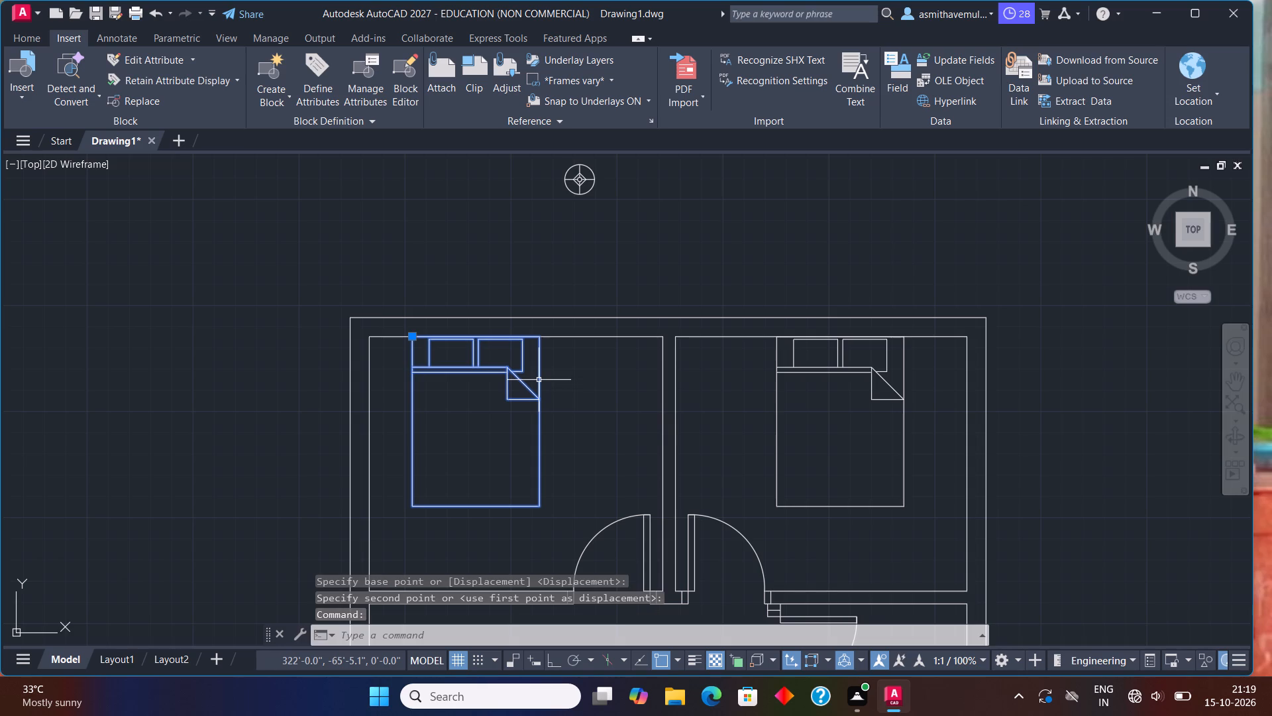
key("m")
key("Return")
scroll(539, 380, "up", 1)
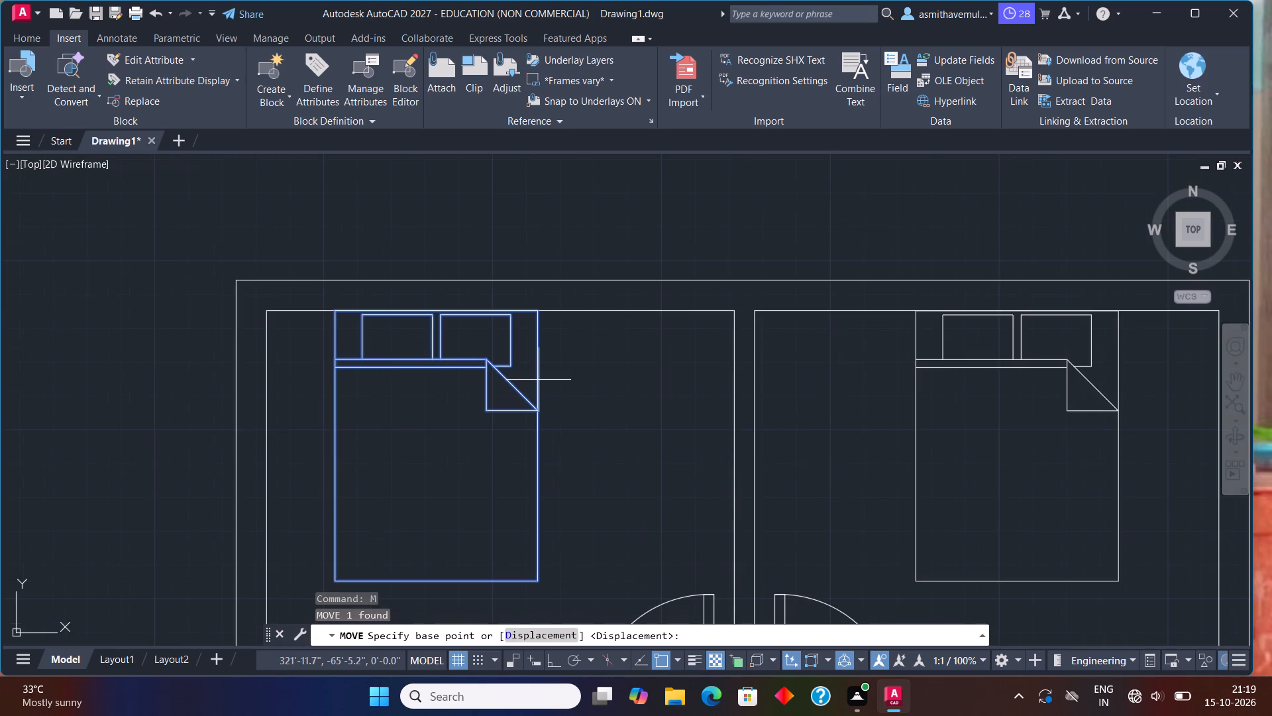
left_click(541, 310)
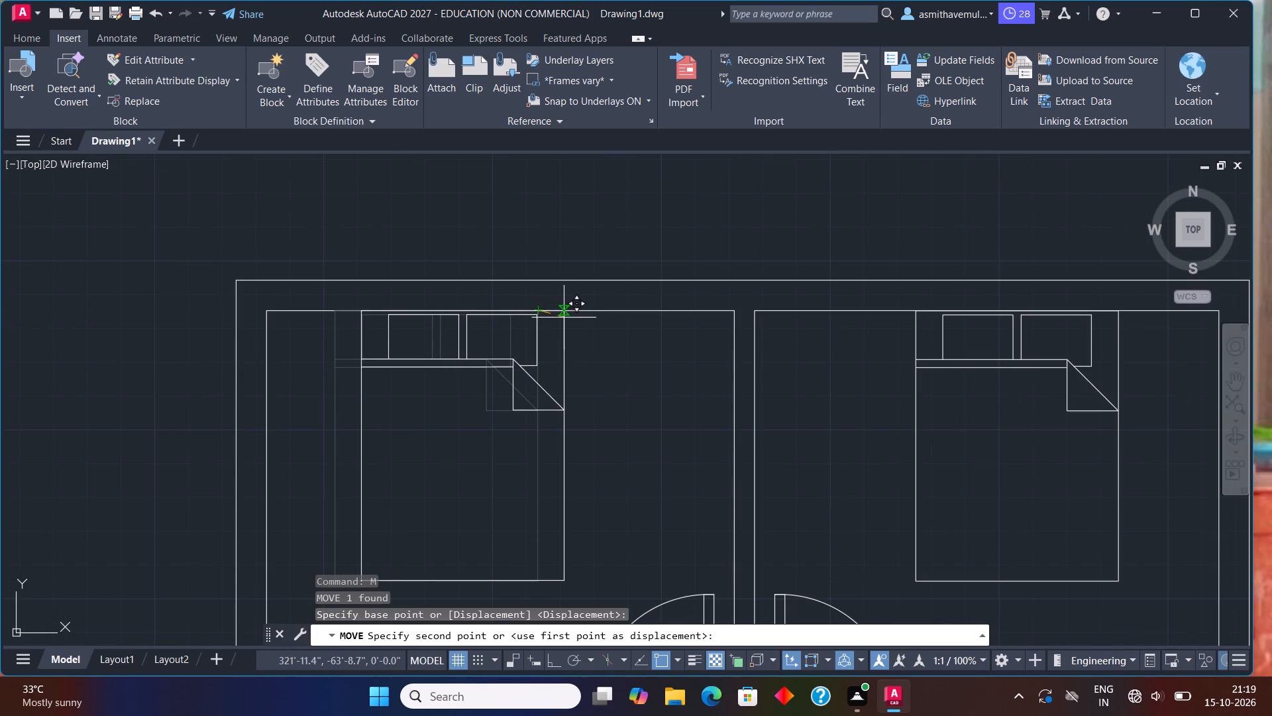
scroll(564, 318, "up", 1)
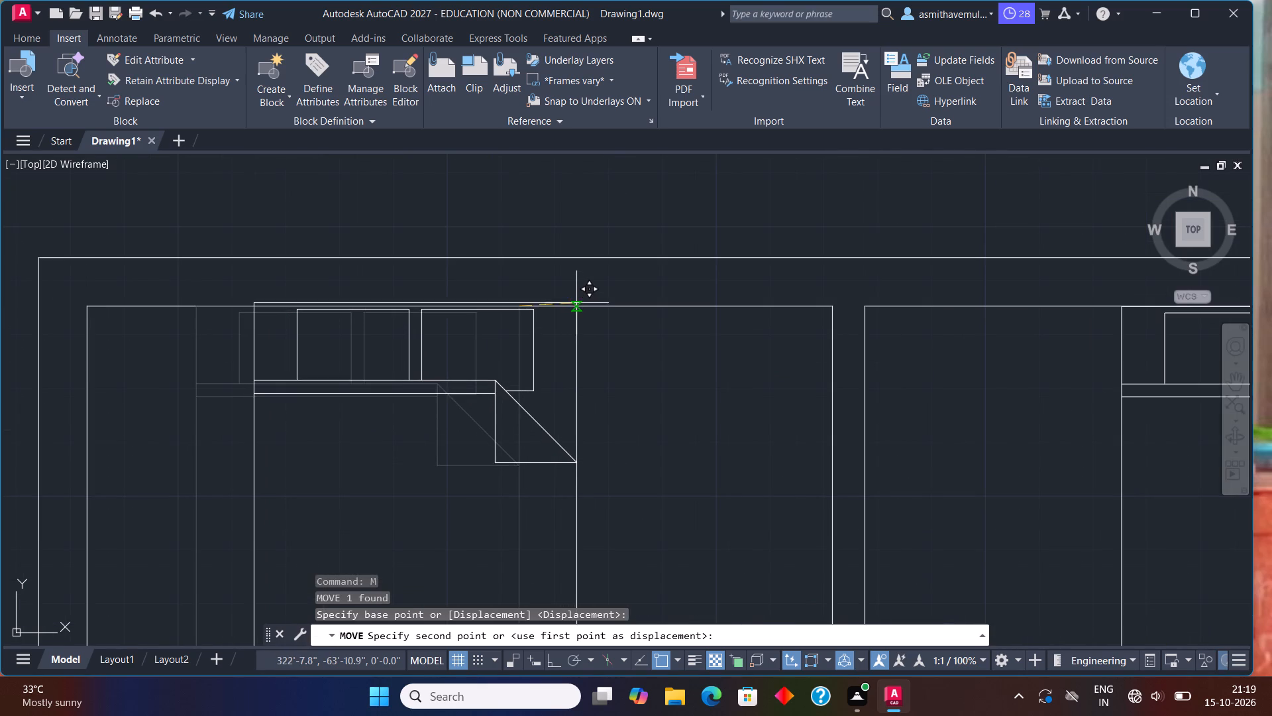
scroll(579, 305, "up", 1)
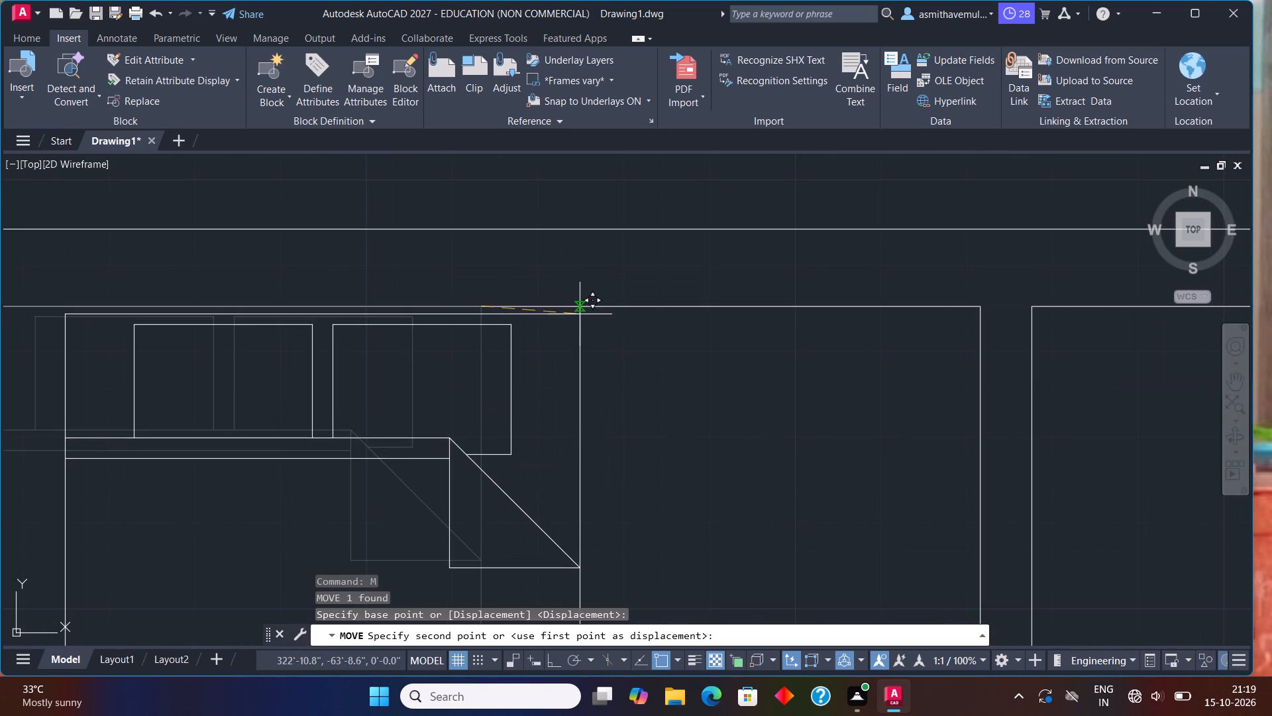
left_click(580, 307)
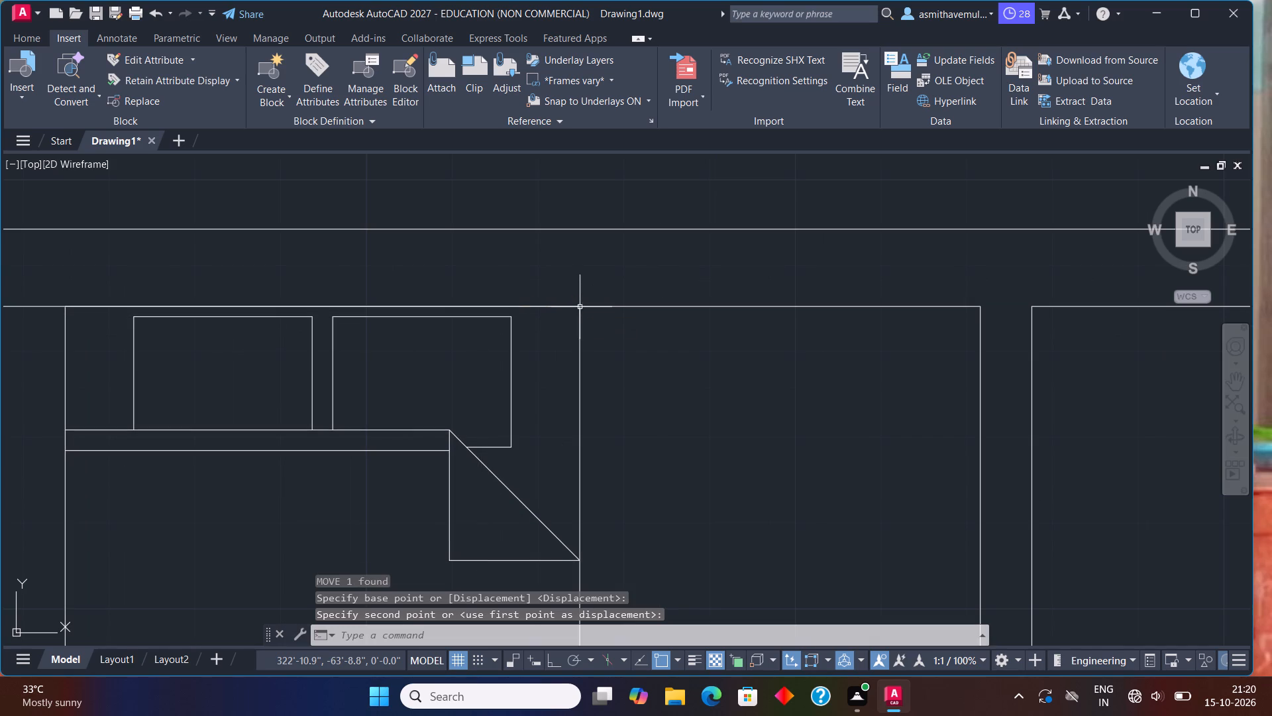
scroll(715, 388, "down", 3)
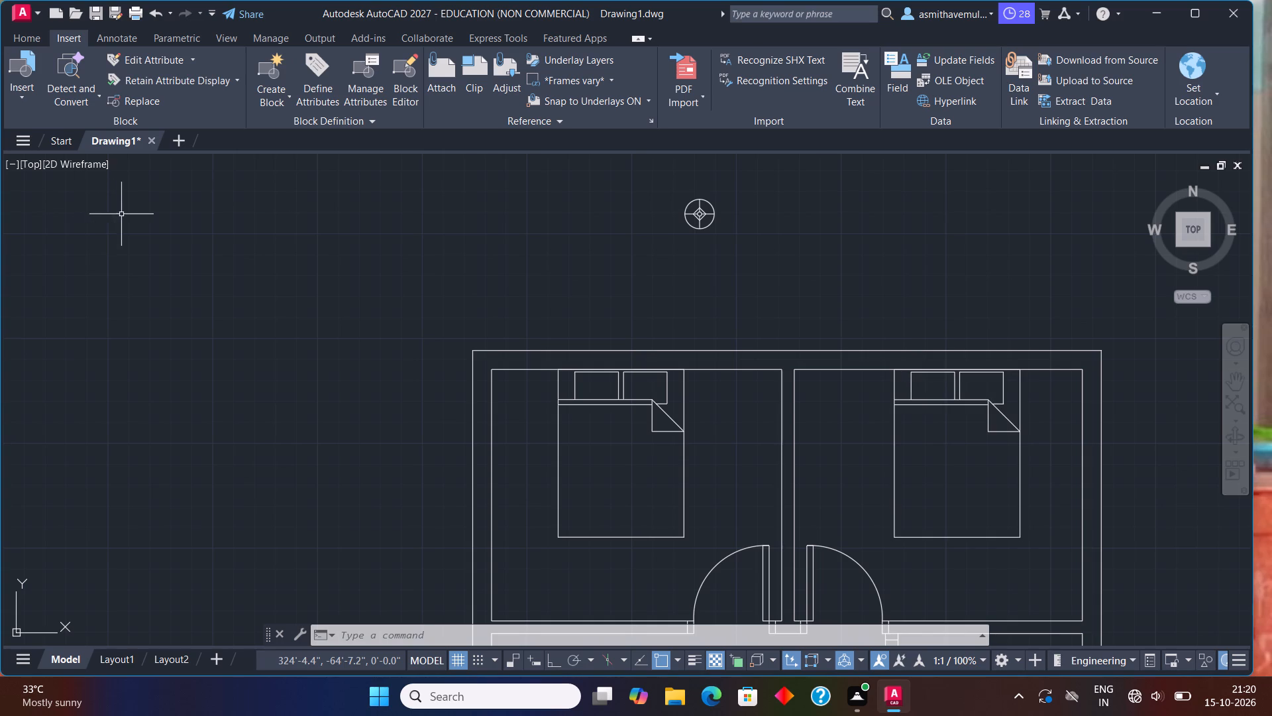
Scale the table lamp block above the bedrooms freehand to about twice its size.
left_click(700, 215)
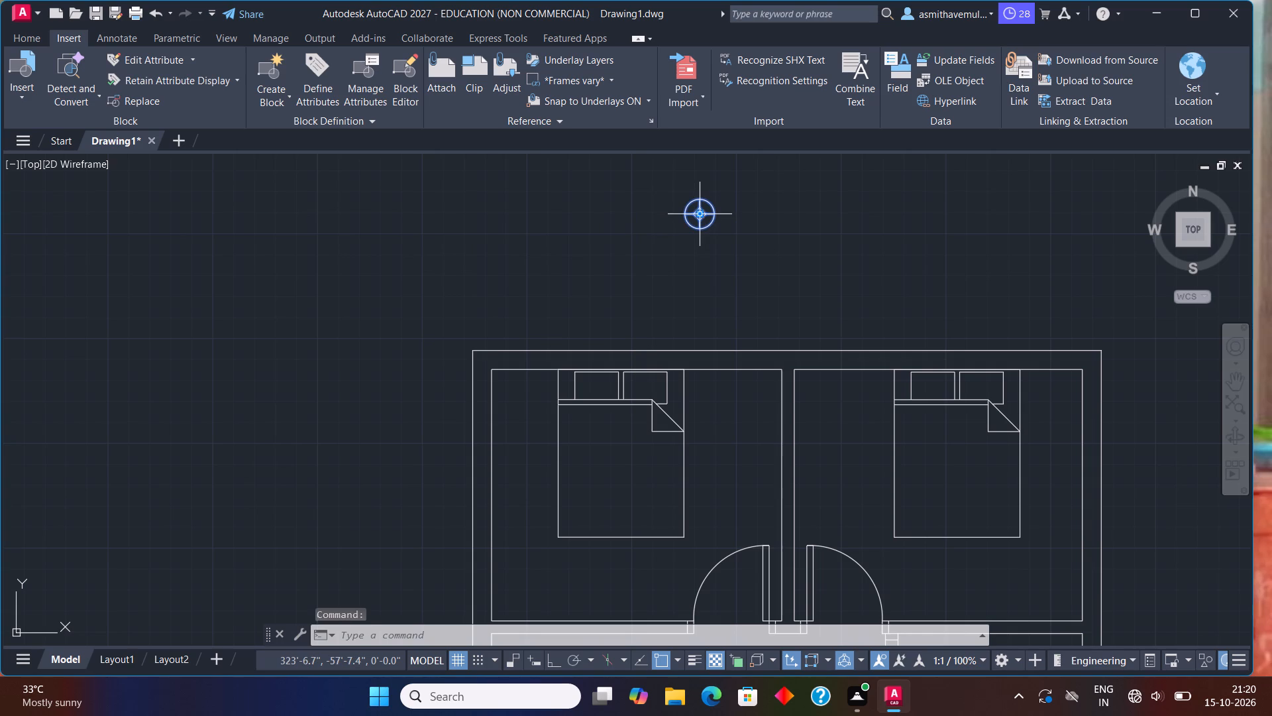
type("SCALE")
key("Return")
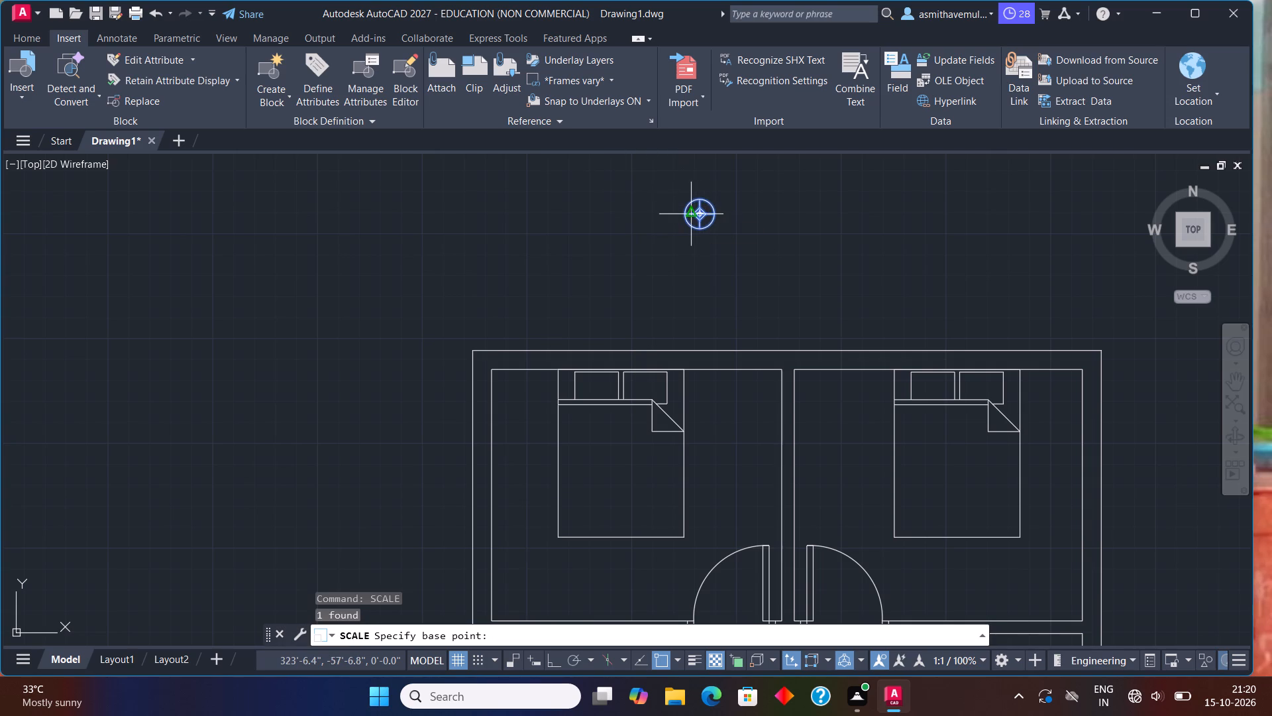
left_click(696, 213)
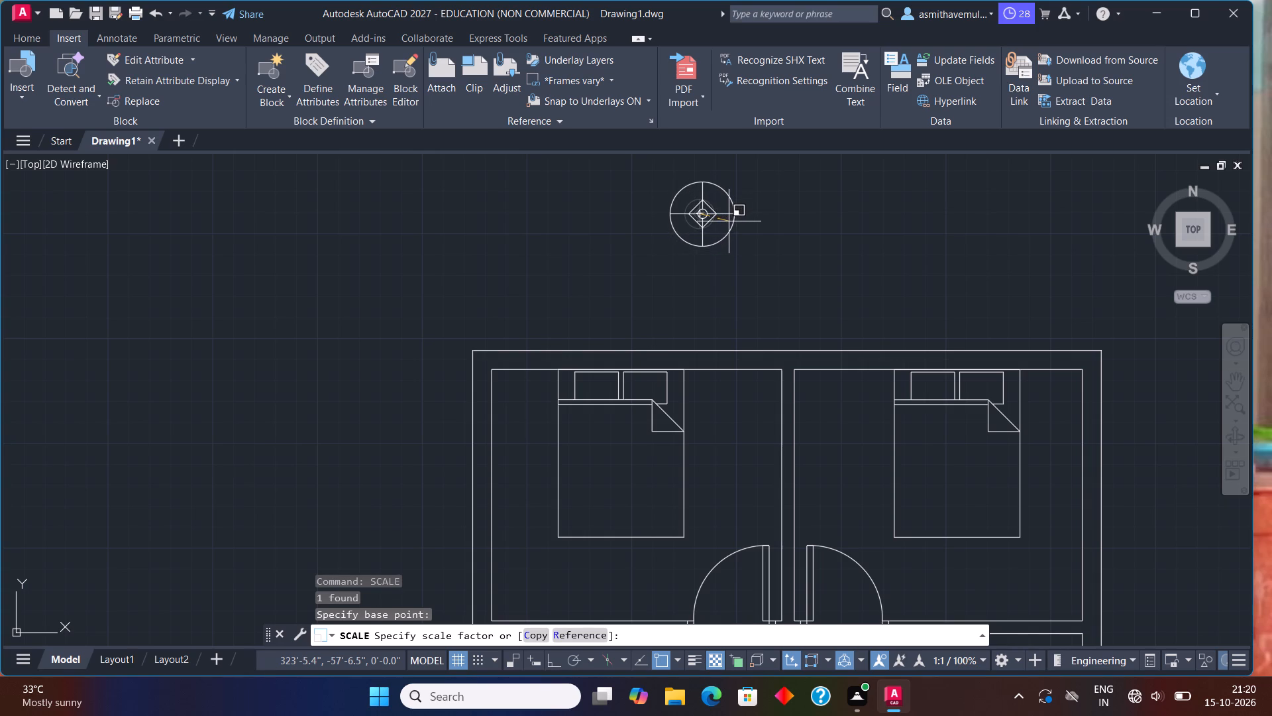
left_click(729, 221)
left_click(710, 213)
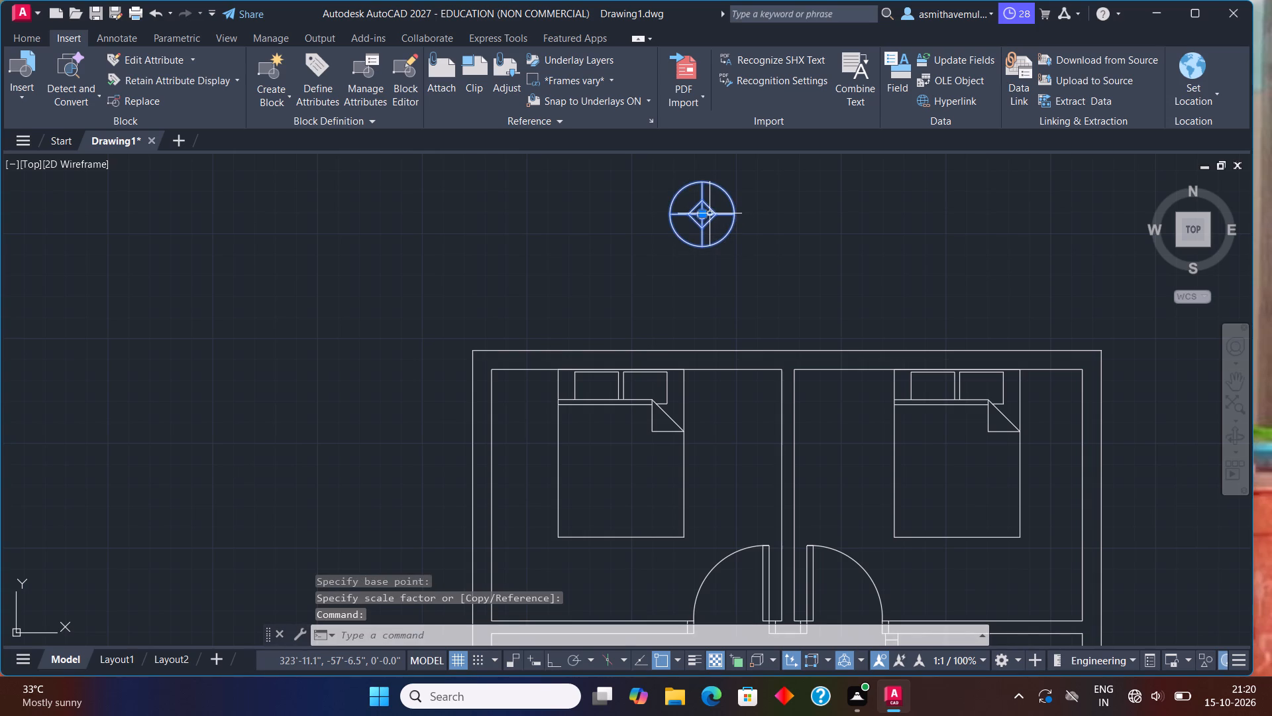
type("SCA")
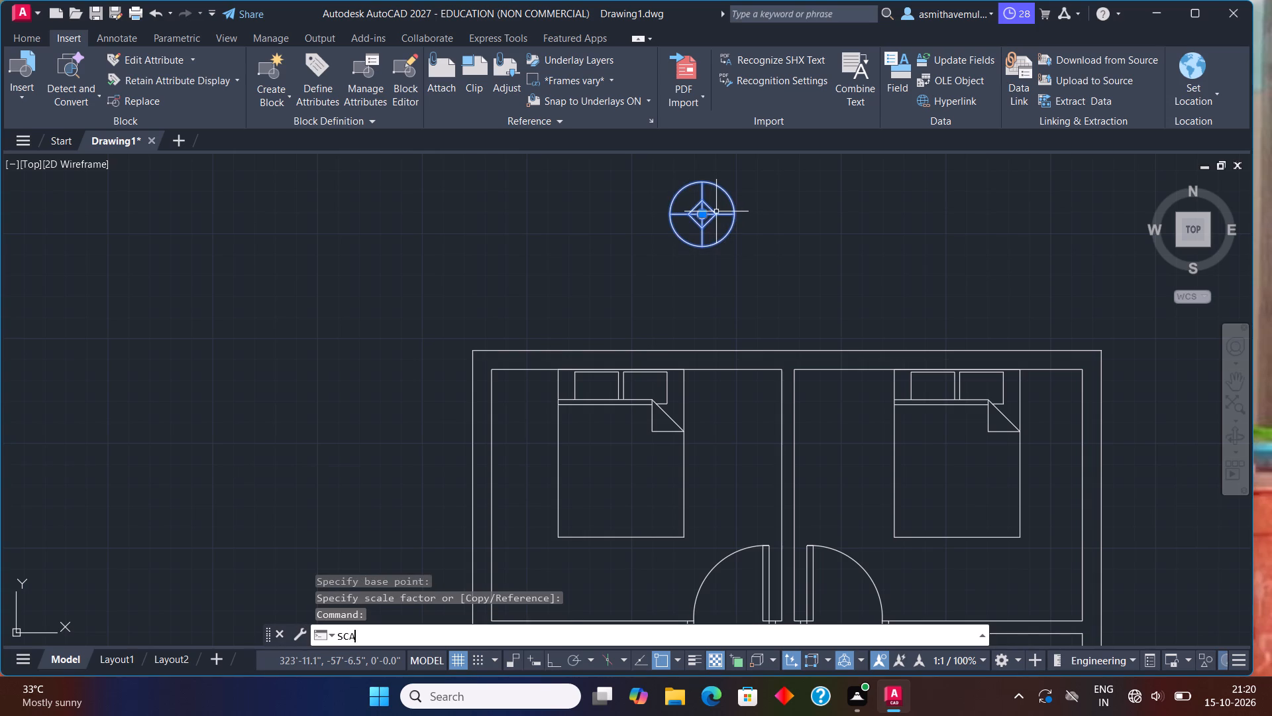
type("LE")
key("Return")
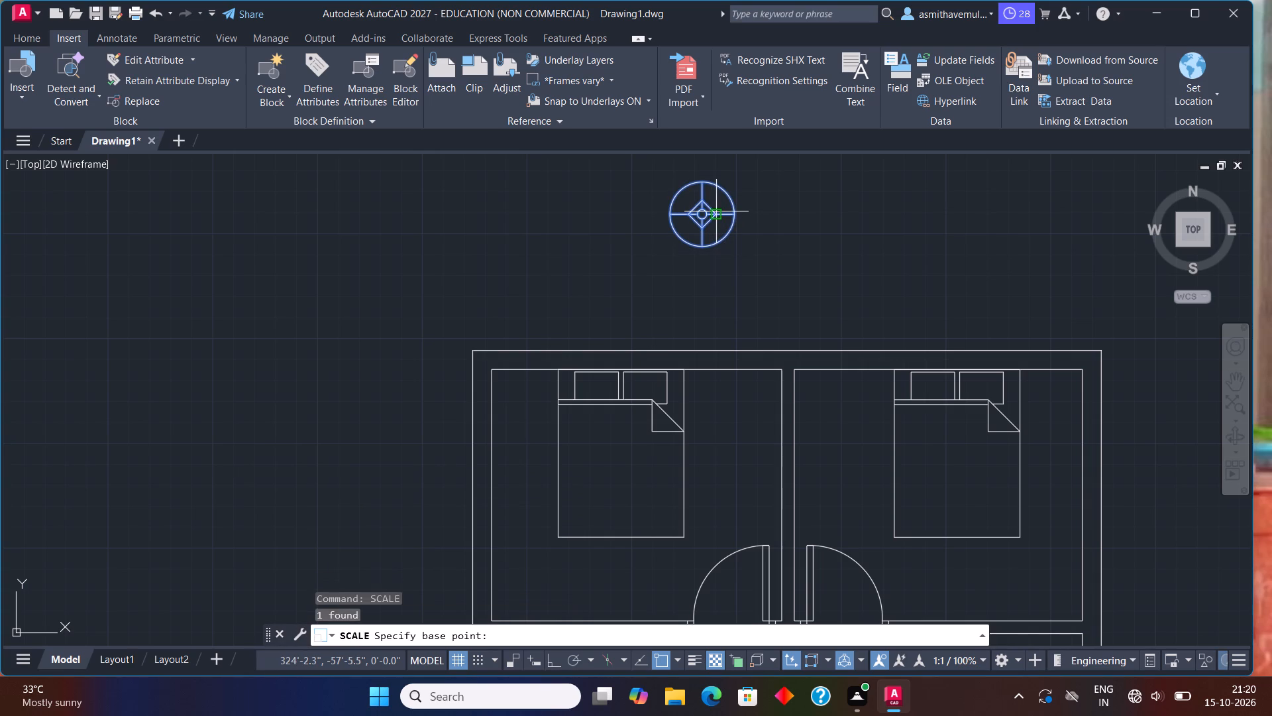
left_click(700, 223)
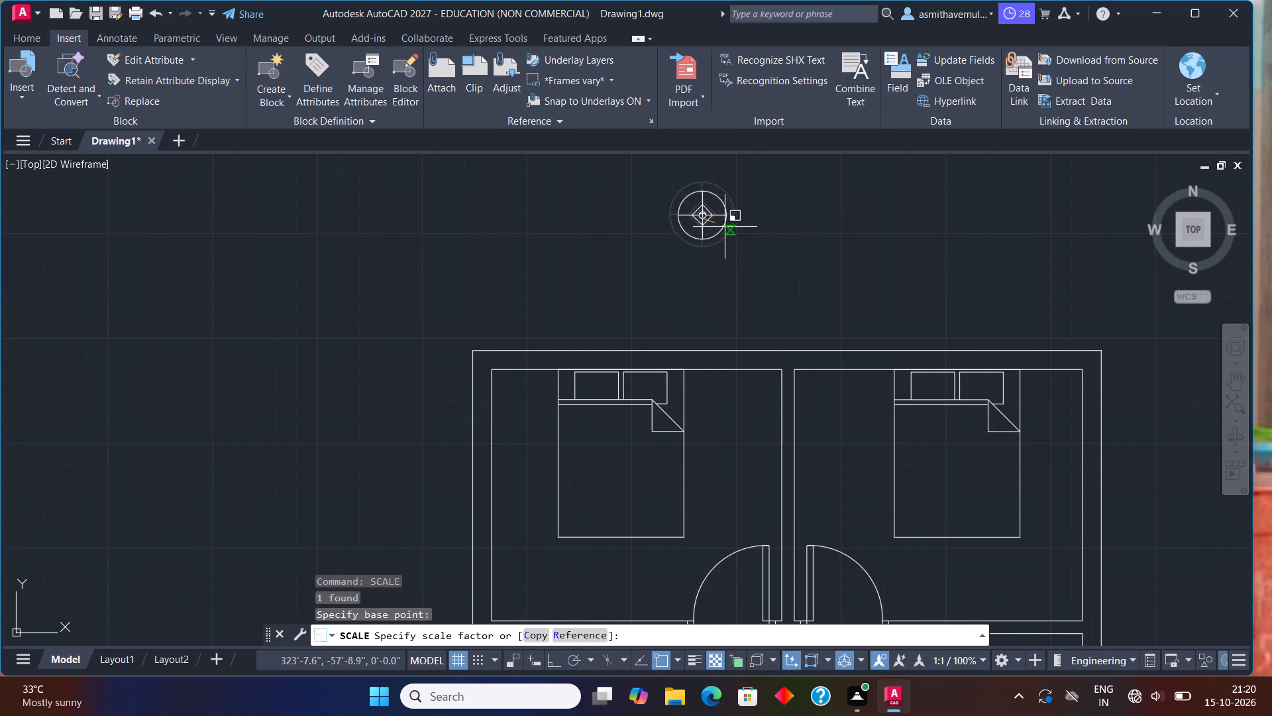
left_click(724, 225)
Copy the enlarged lamp block once to the empty space just above the upper-left bedroom's outer corner.
left_click(700, 208)
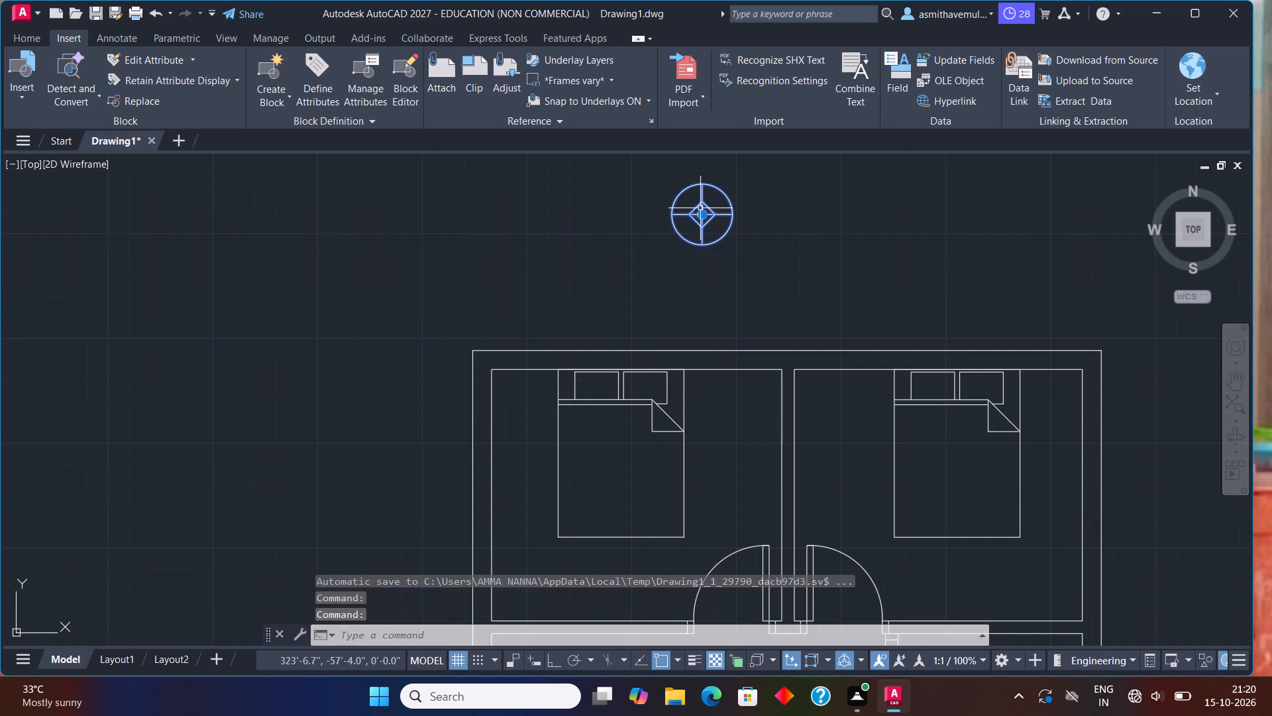
type("COPY")
key("Return")
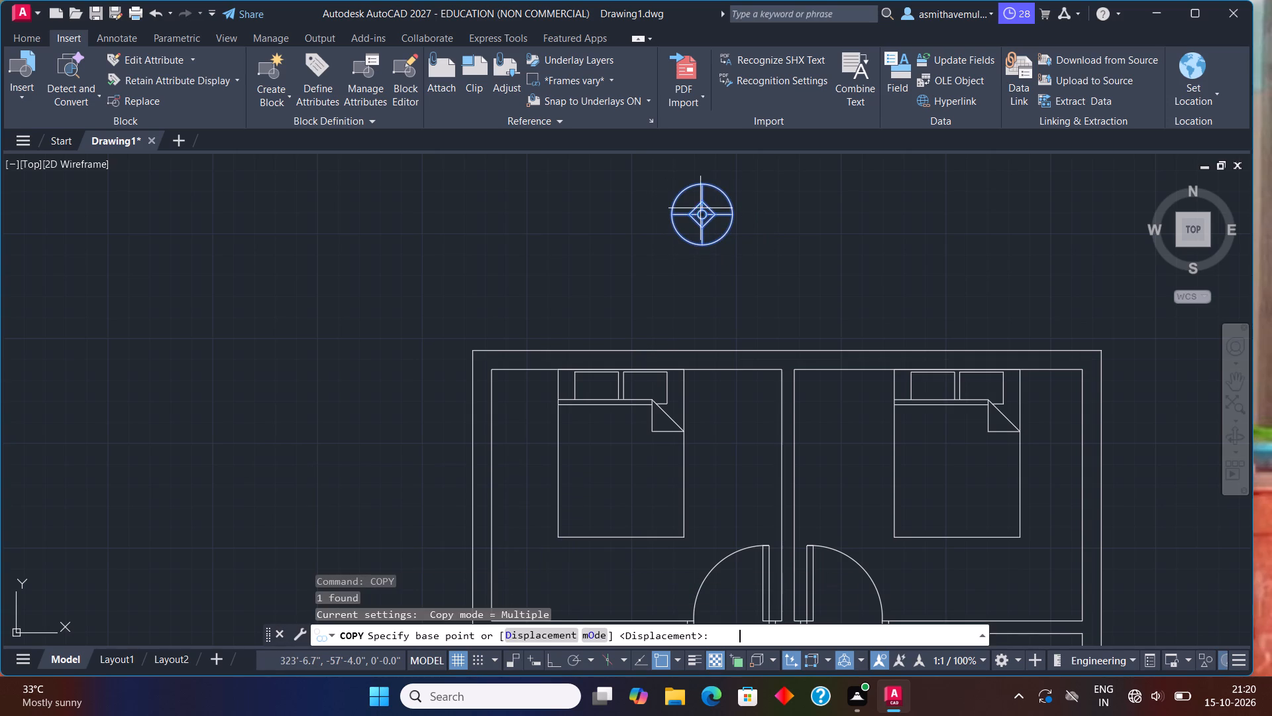
left_click(698, 207)
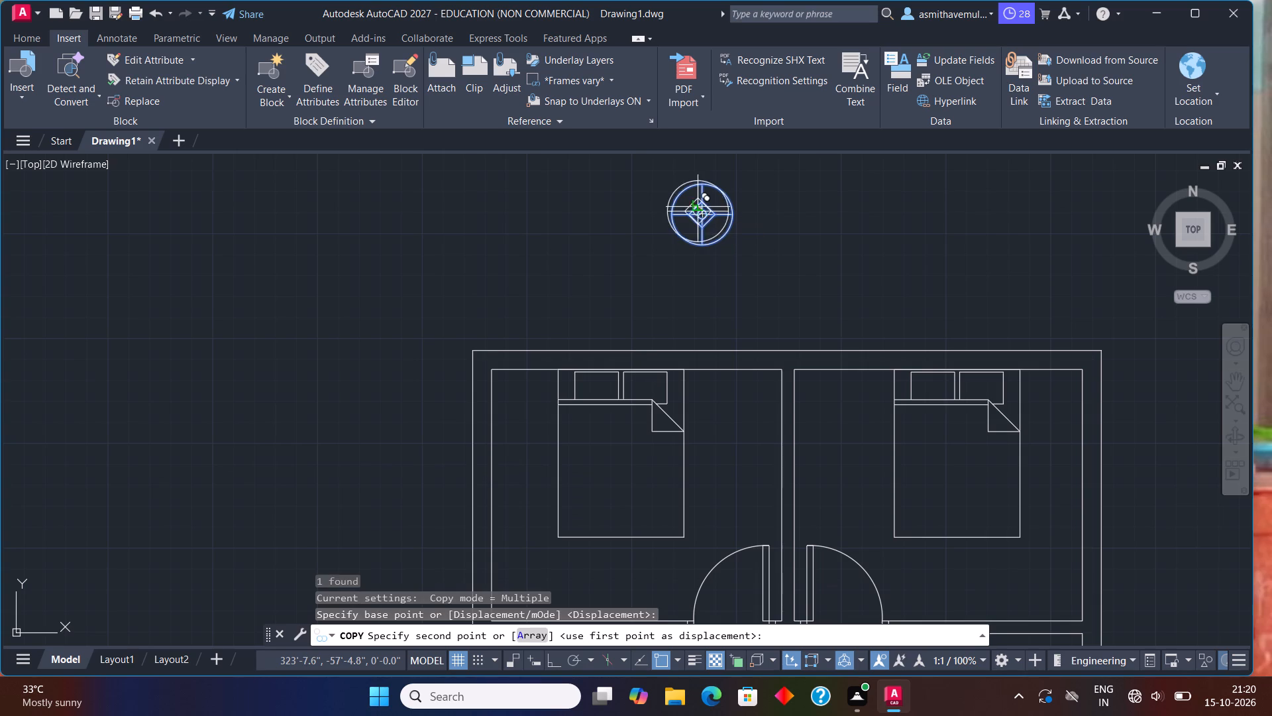
scroll(527, 422, "up", 1)
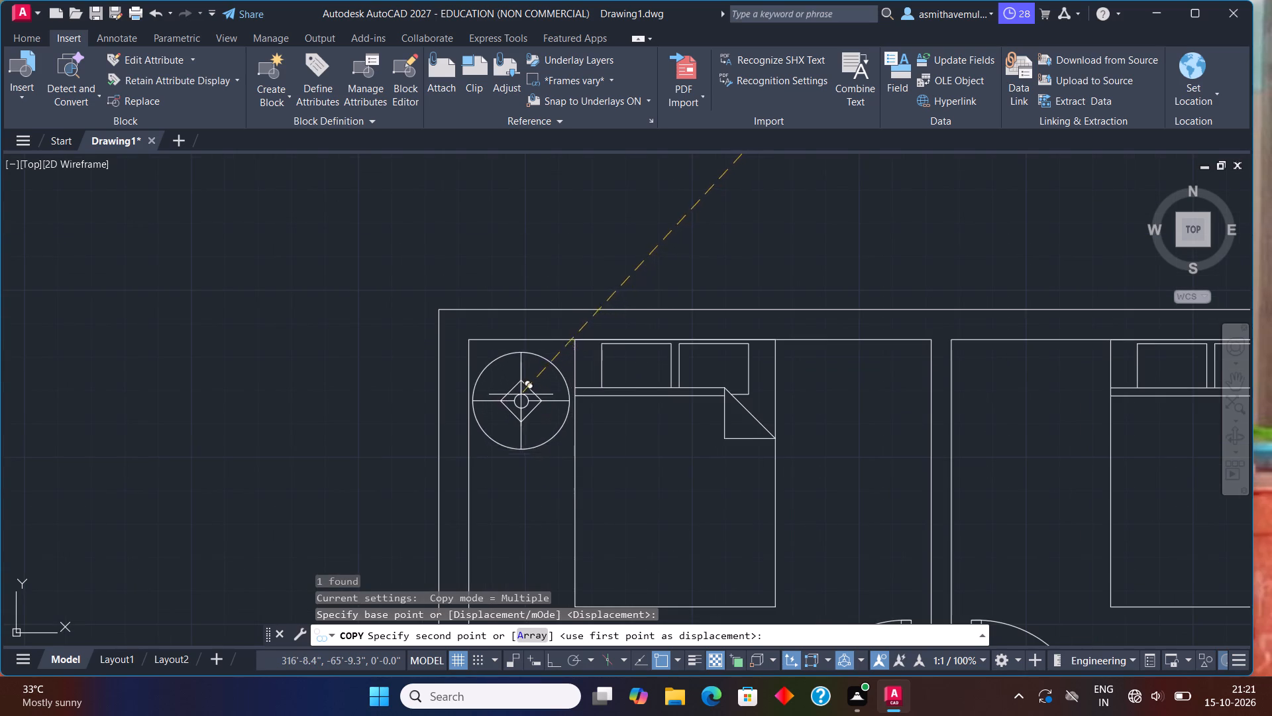
left_click(554, 236)
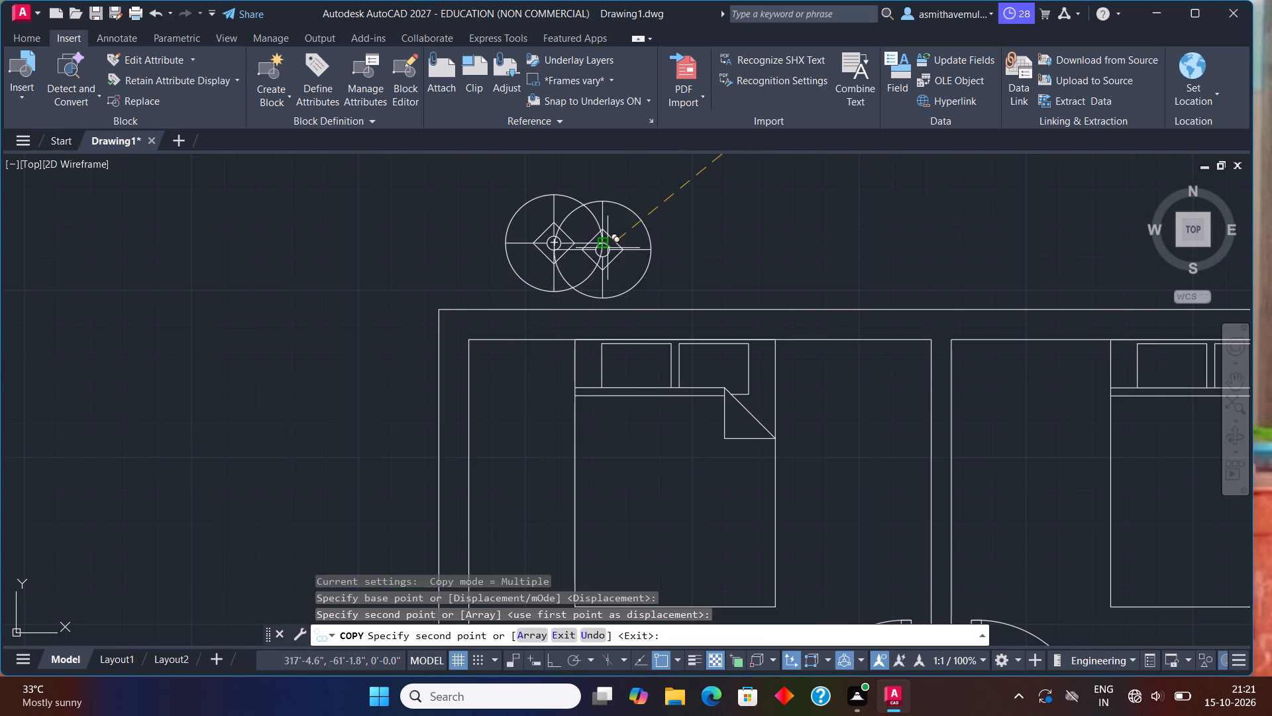
key("Escape")
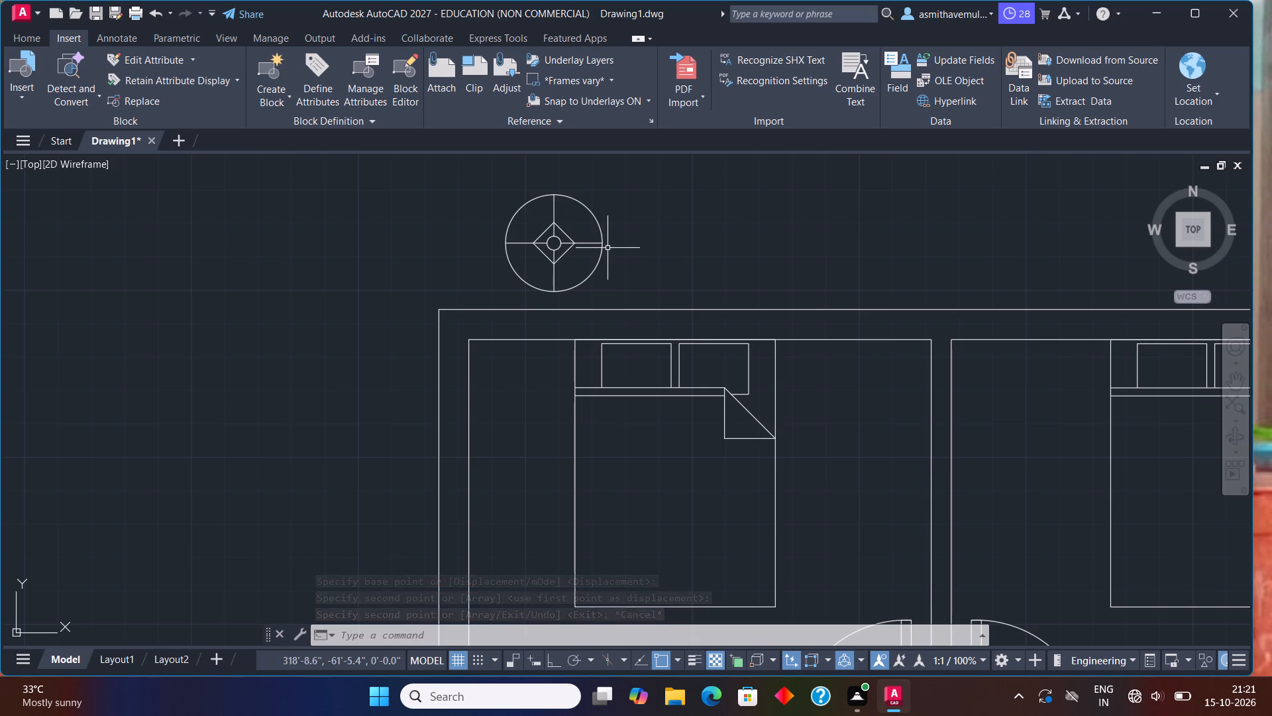
Scale the lamp copy above the upper-left bedroom's outer corner down freehand to roughly a quarter of its size.
left_click(555, 237)
type("SCALE")
key("Return")
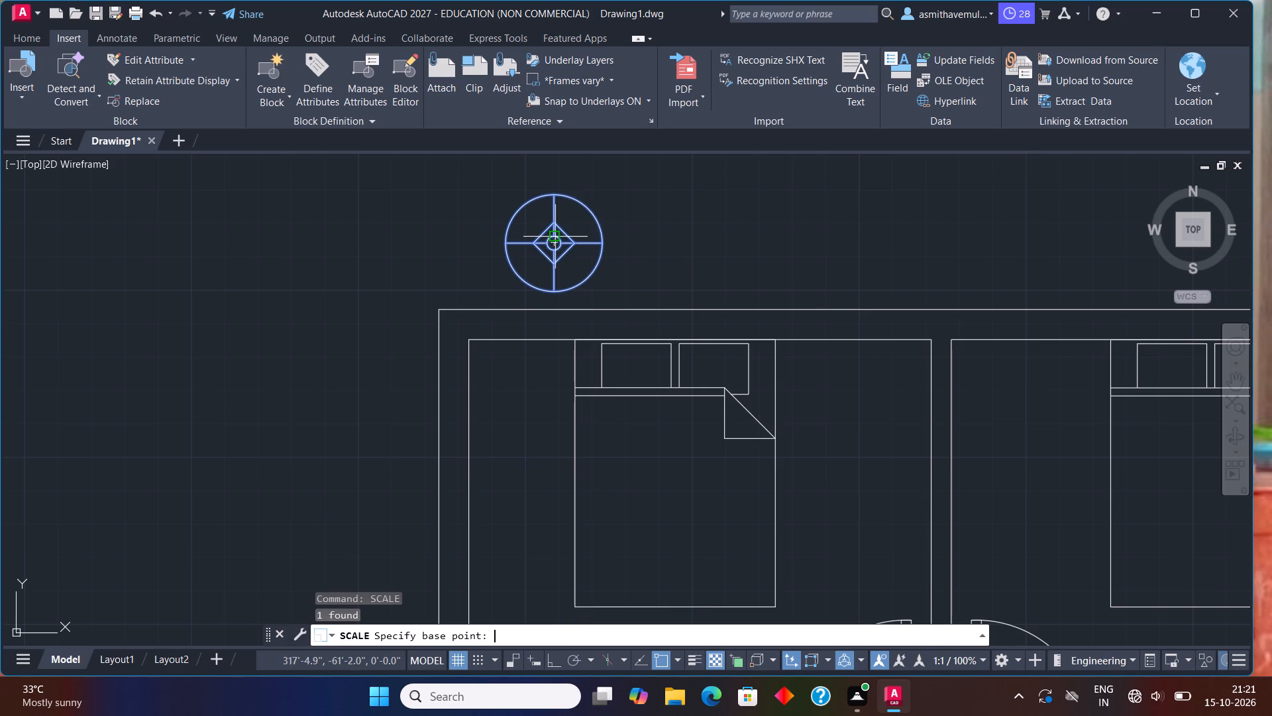
left_click(557, 244)
left_click(590, 255)
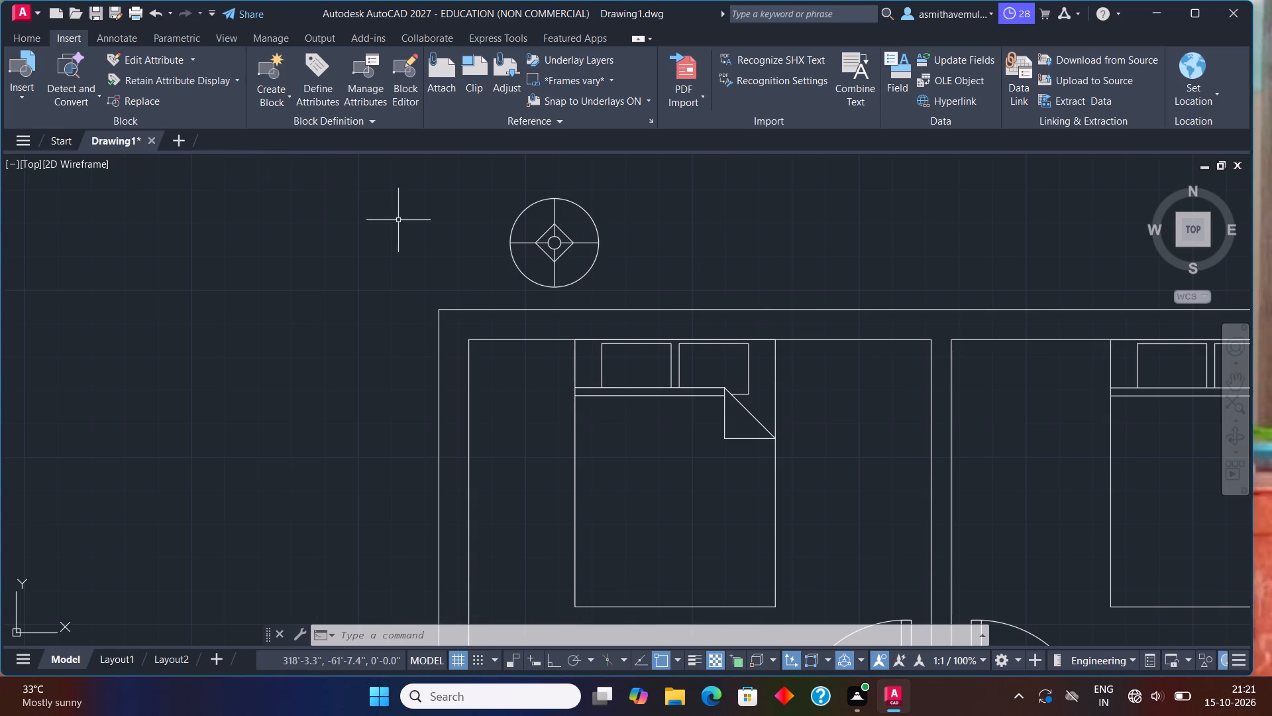
left_click(556, 241)
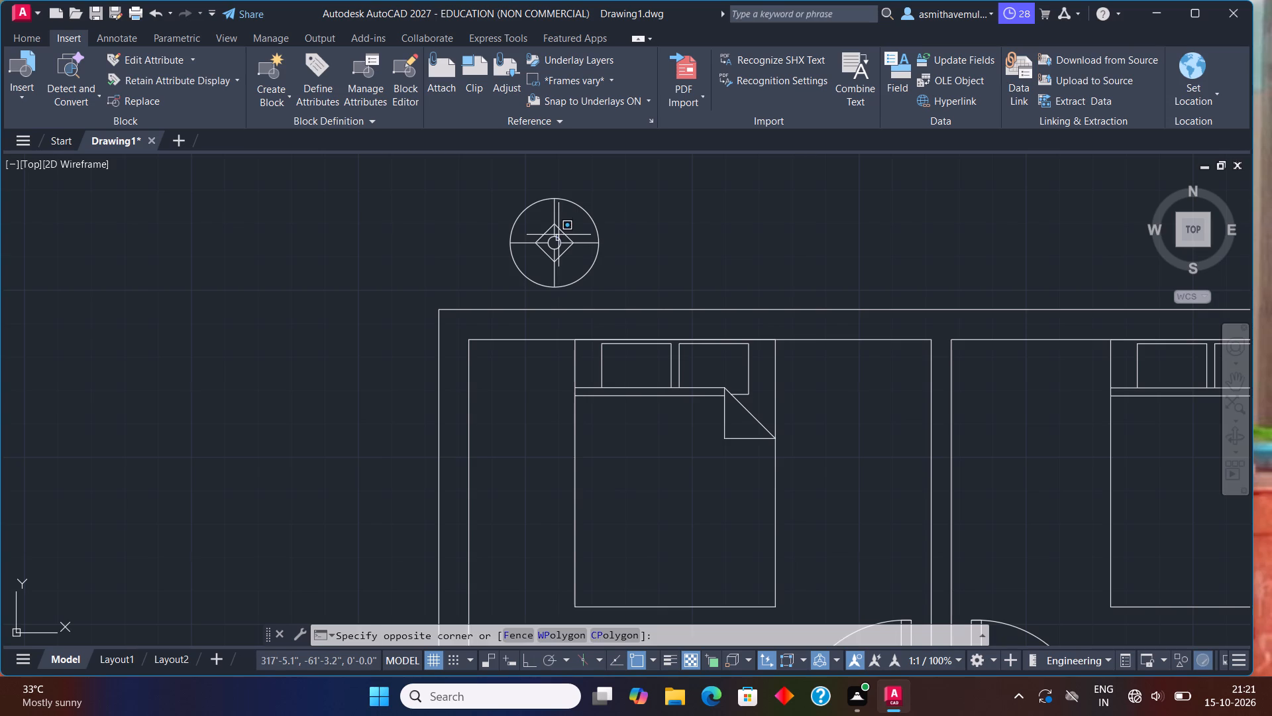
left_click(559, 233)
left_click(559, 232)
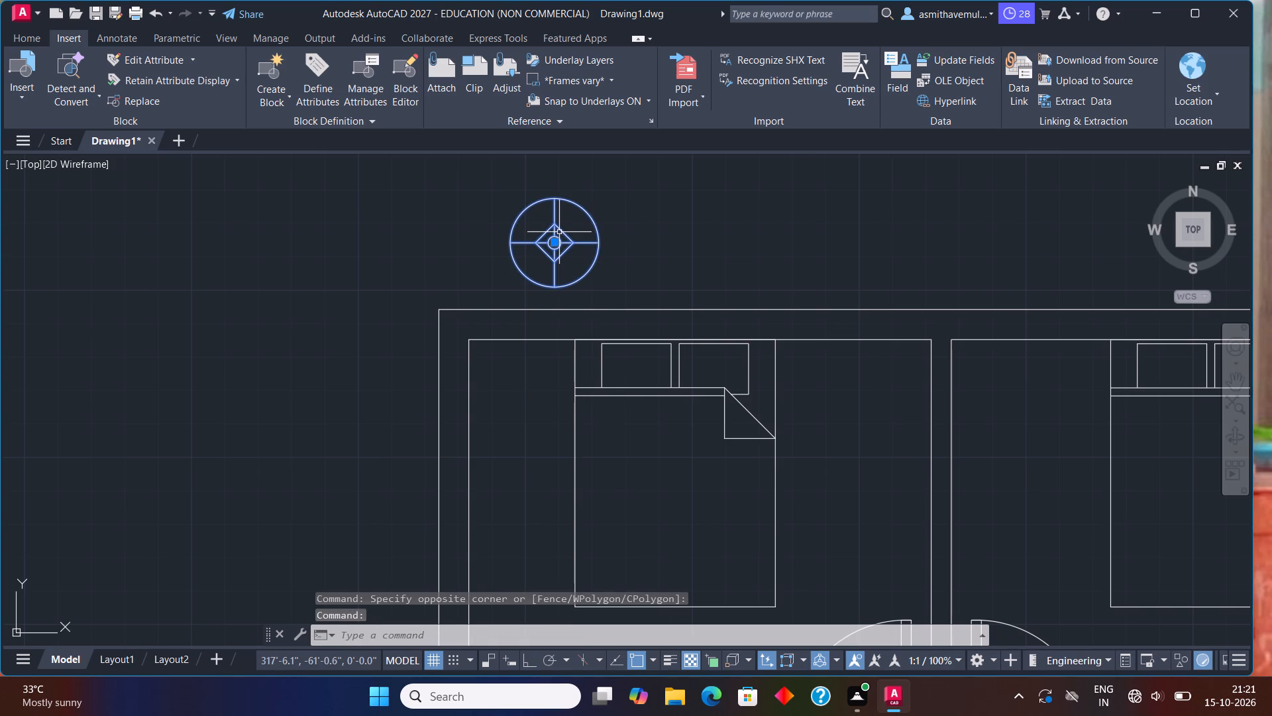
type("SCALE")
key("Return")
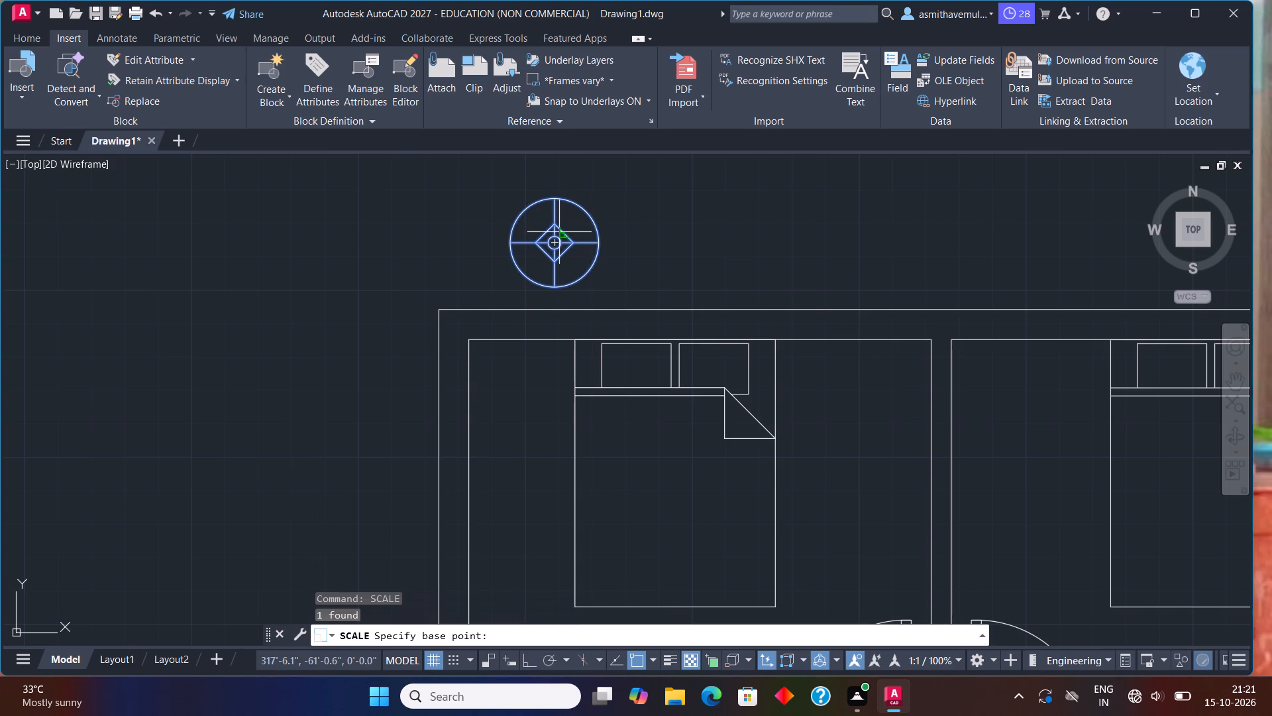
left_click(554, 245)
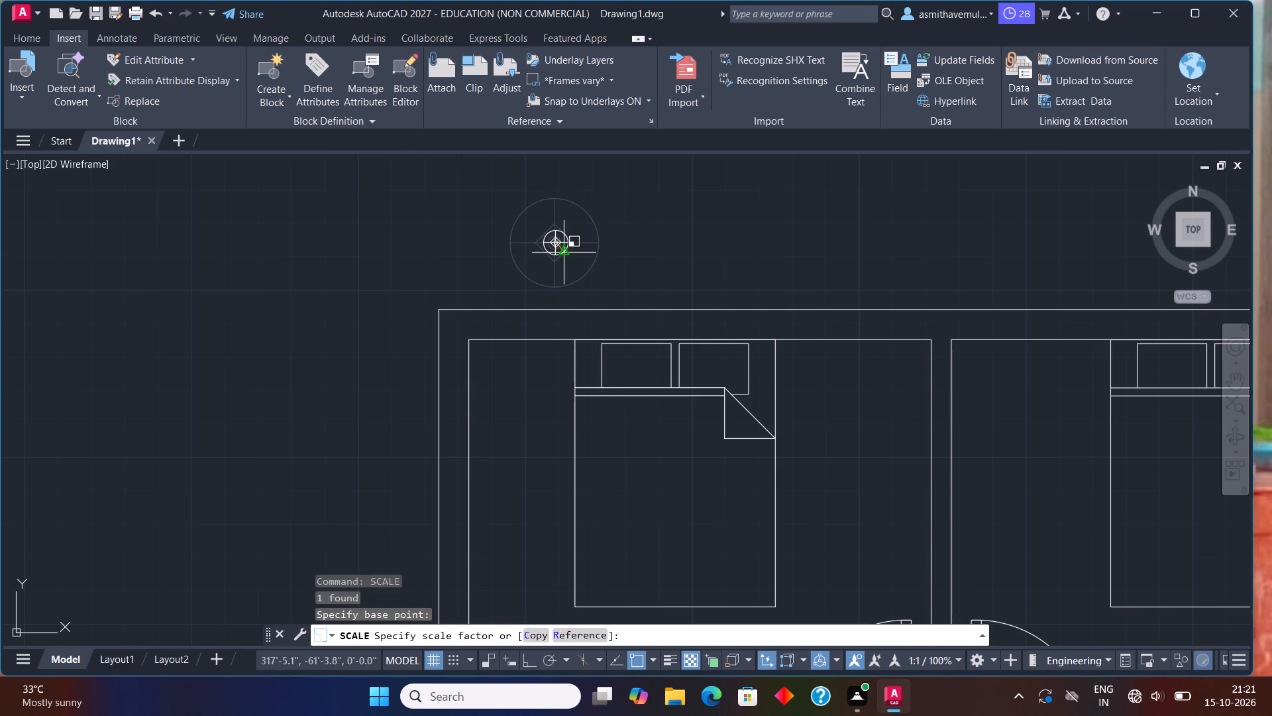
left_click(574, 258)
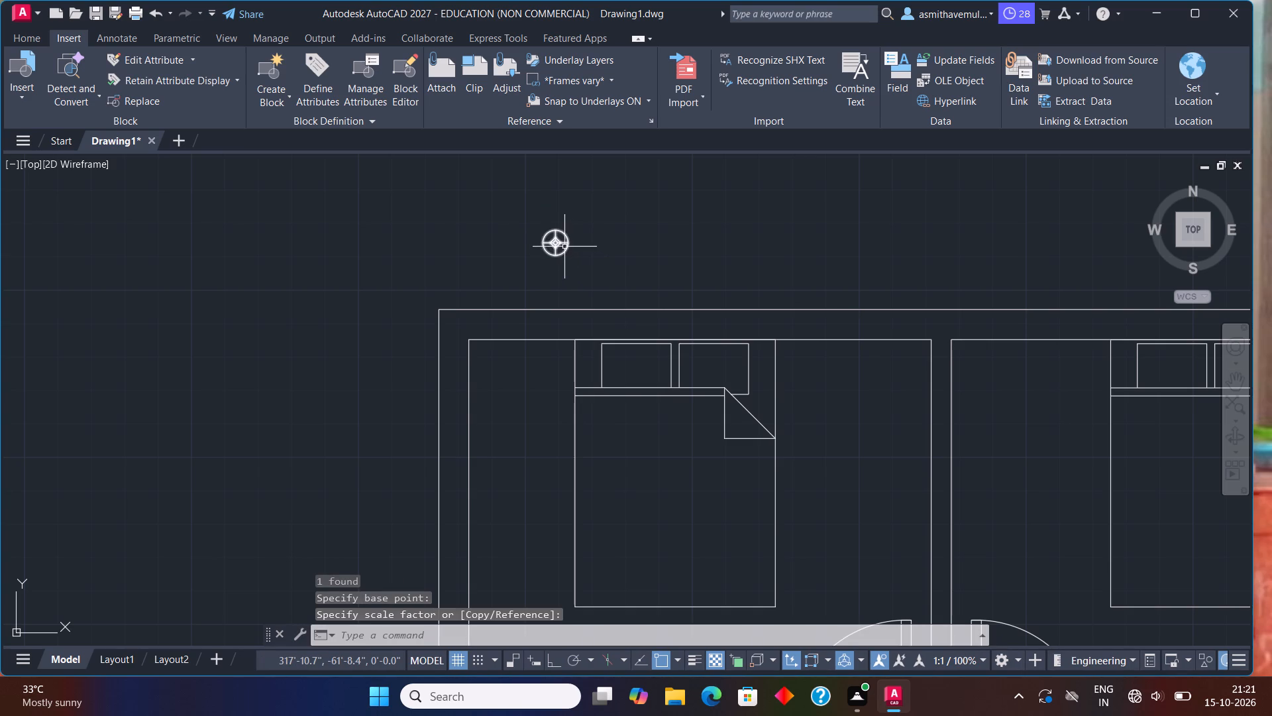
Scale the small lamp copy back up freehand to about 1.6 times its size.
left_click(564, 247)
type("SCALE")
key("Return")
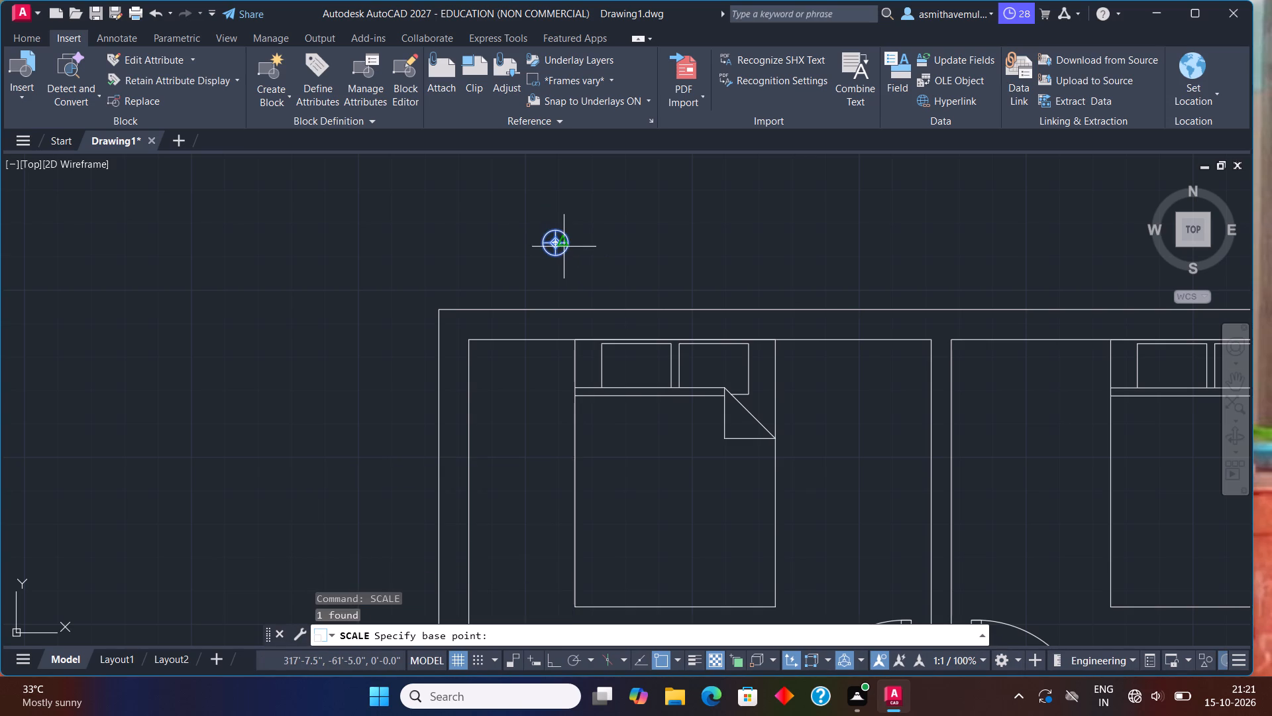
scroll(564, 247, "up", 1)
left_click(572, 244)
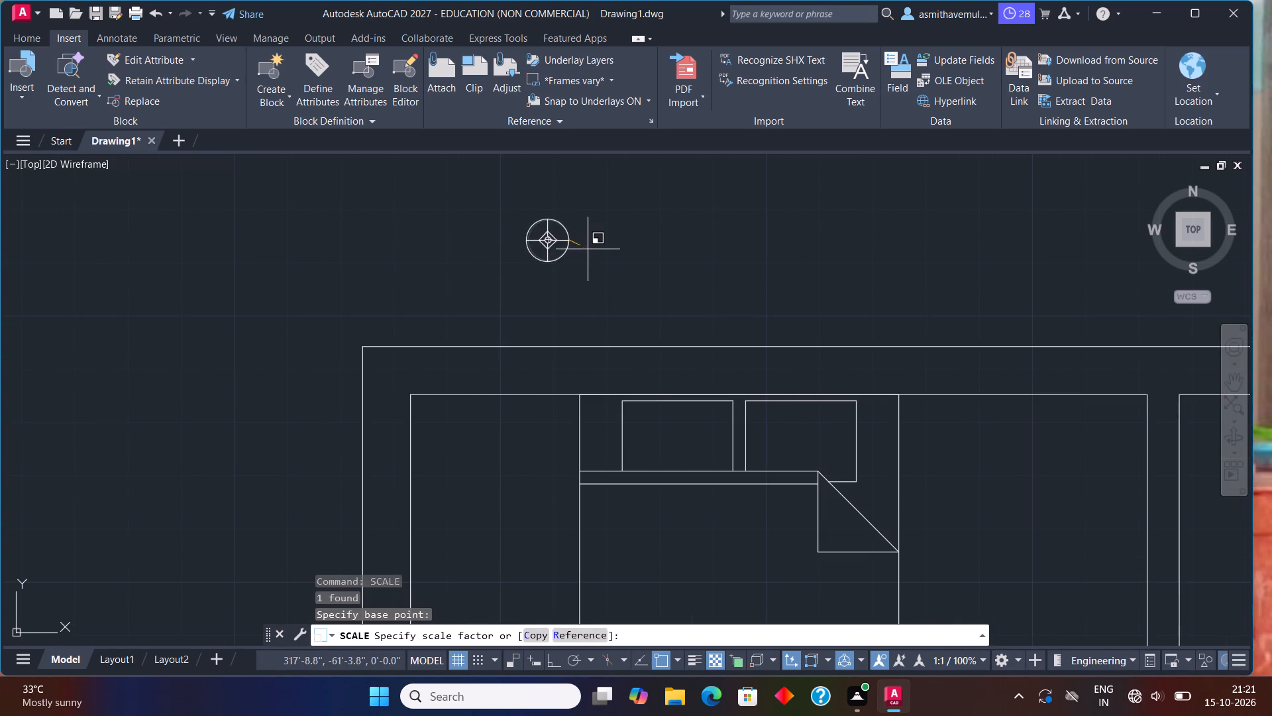
left_click(602, 251)
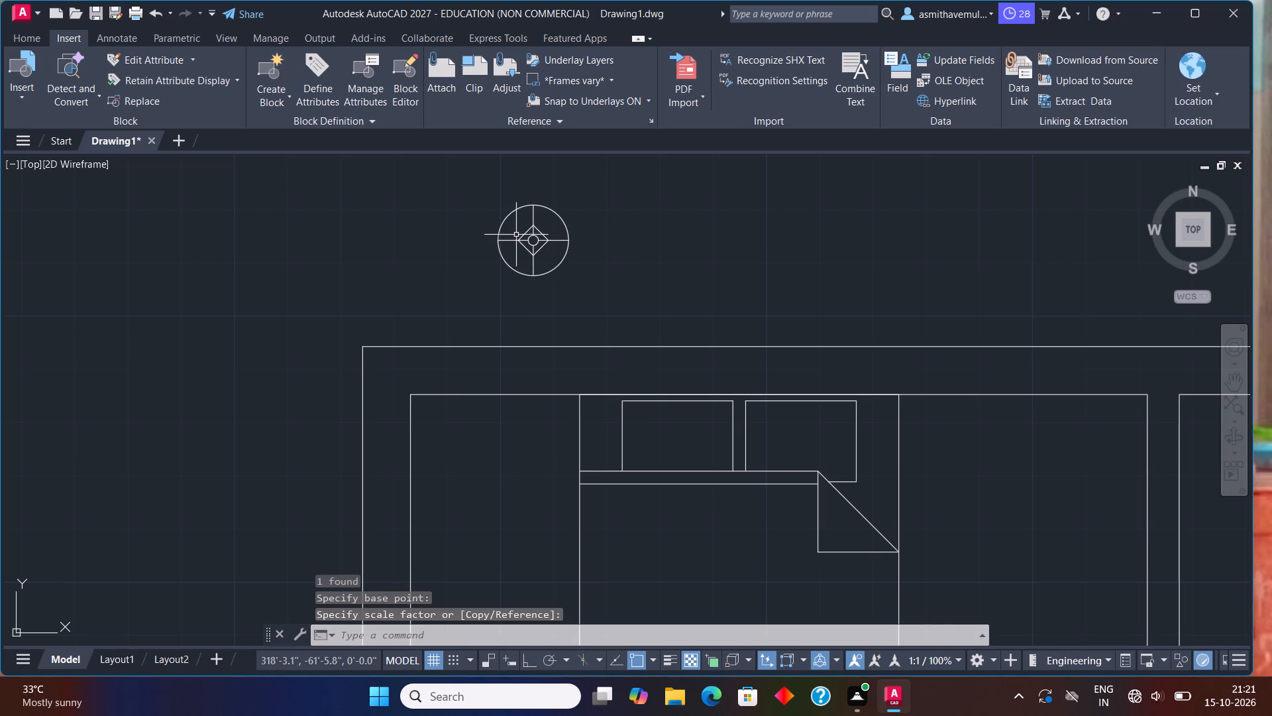
Copy the small lamp to both sides of the upper-left bedroom's bed, level with the pillows.
scroll(598, 265, "down", 1)
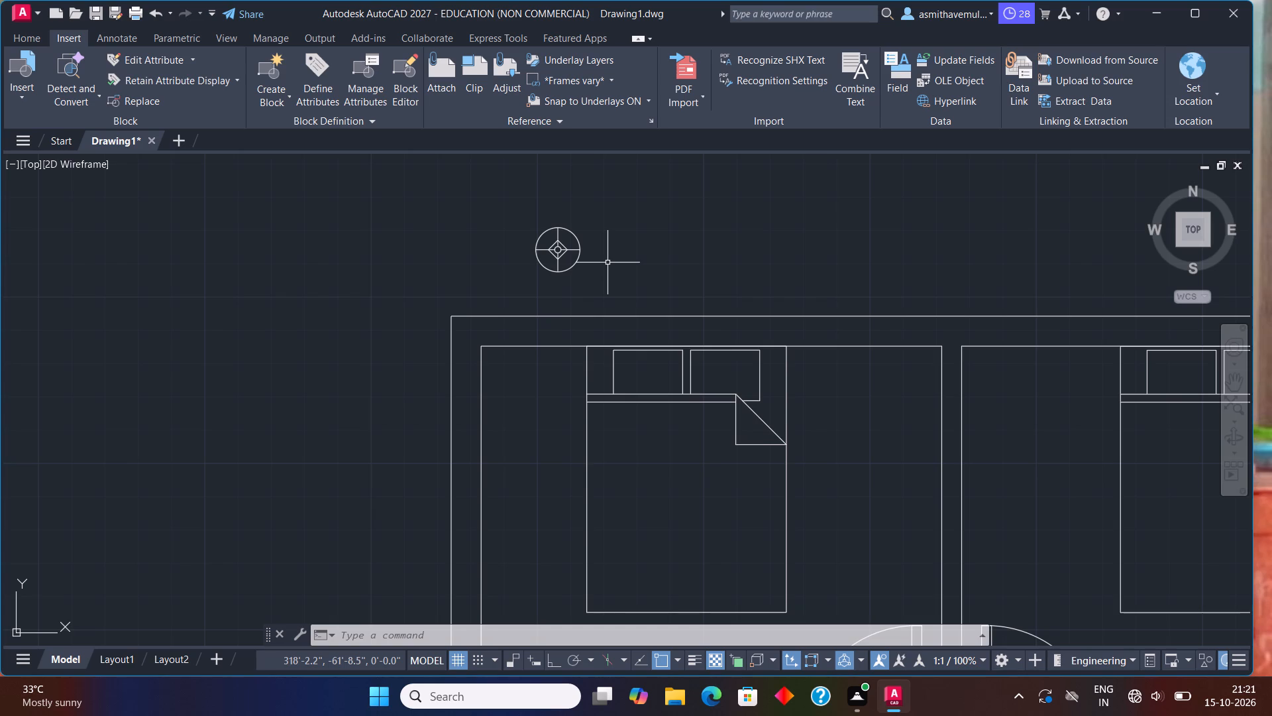
type("COPY")
key("Return")
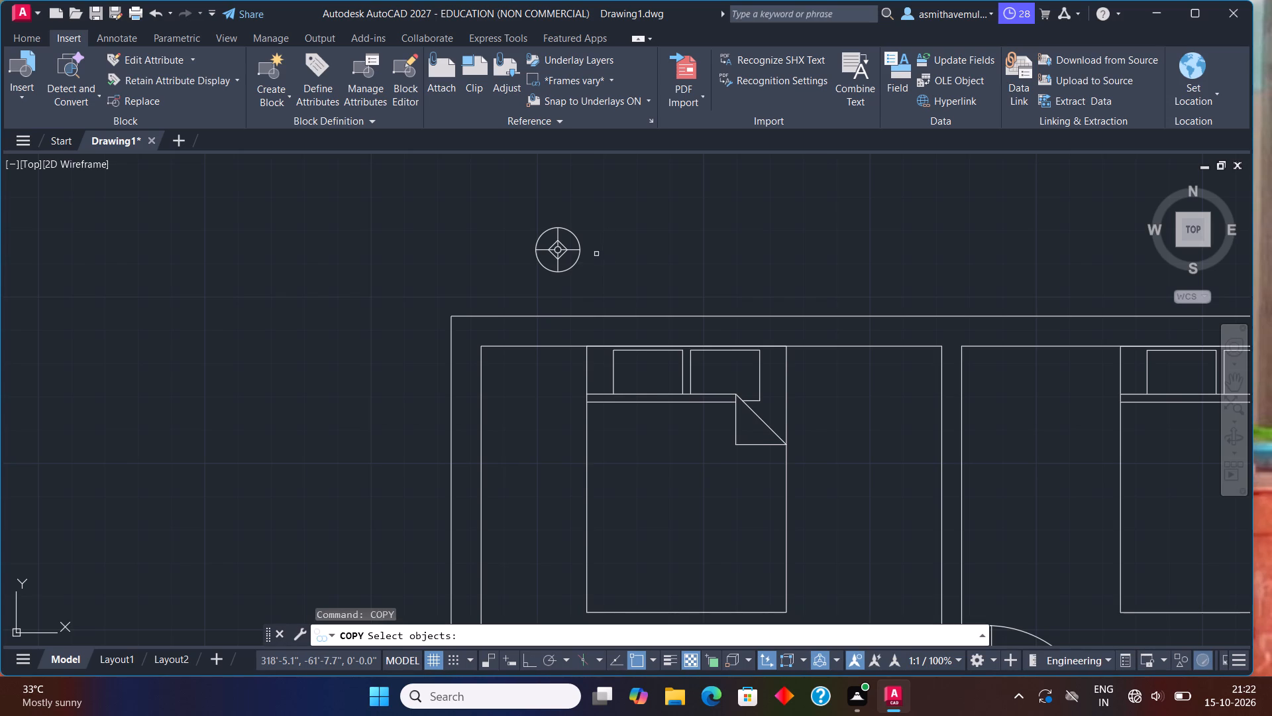
left_click(578, 242)
key("Return")
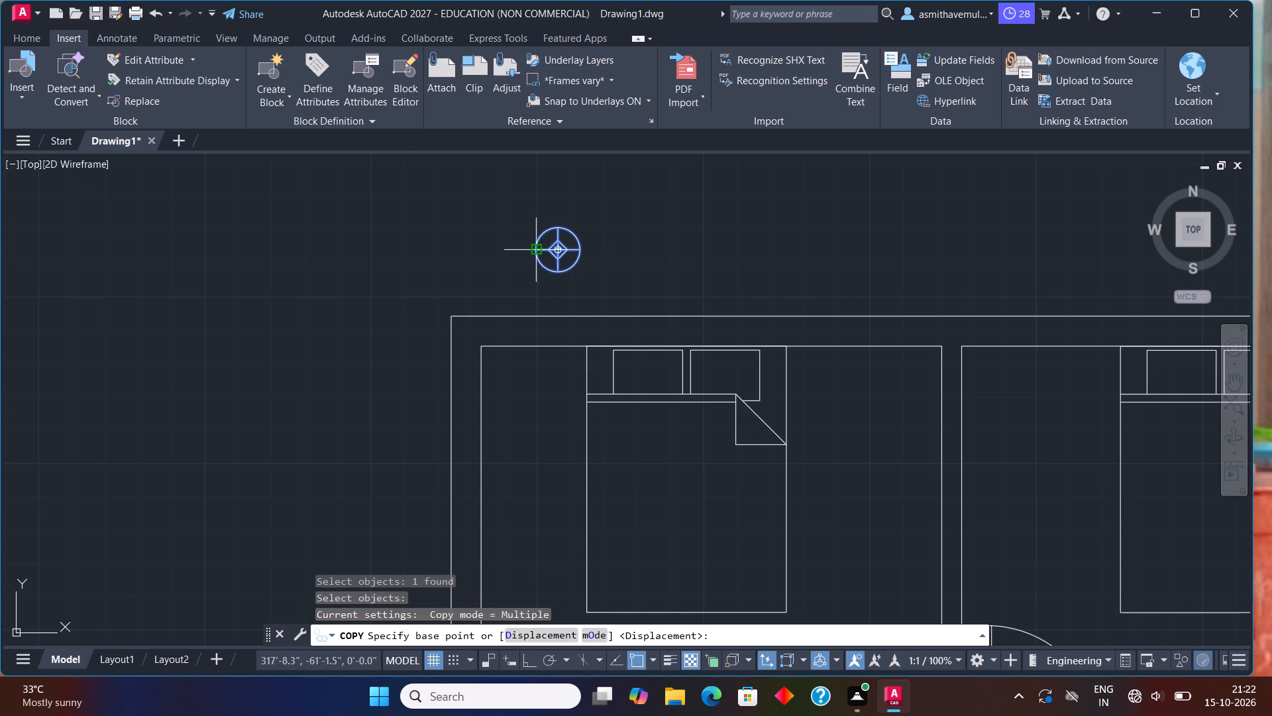
left_click(565, 250)
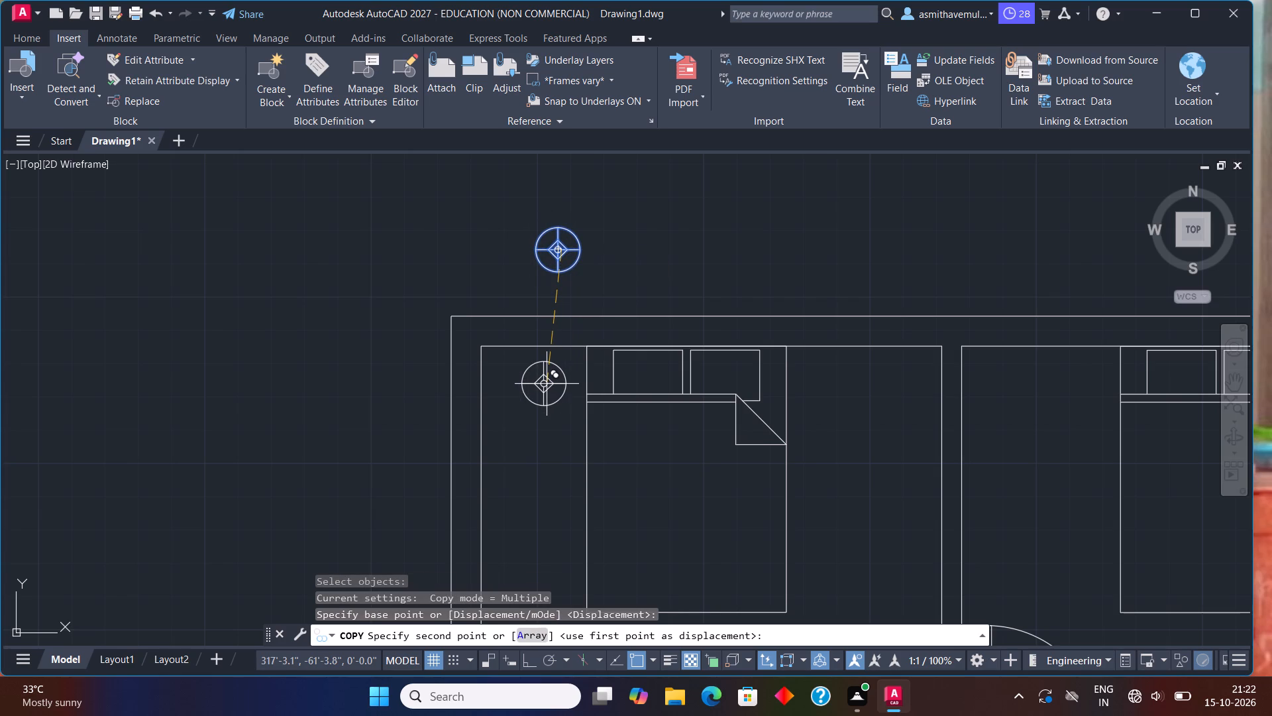
left_click(547, 384)
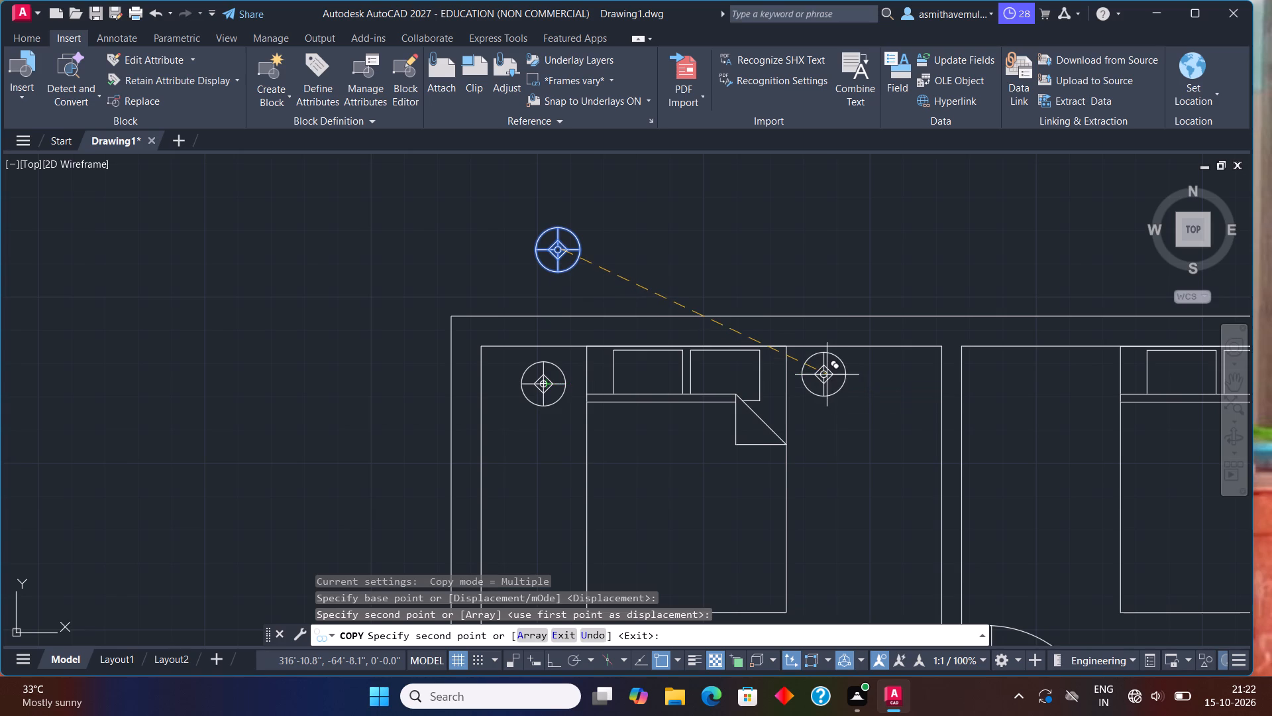
left_click(827, 375)
Place two more copies of the small lamp, one on each side of the upper-right bedroom's bed beside the pillows.
scroll(927, 368, "down", 1)
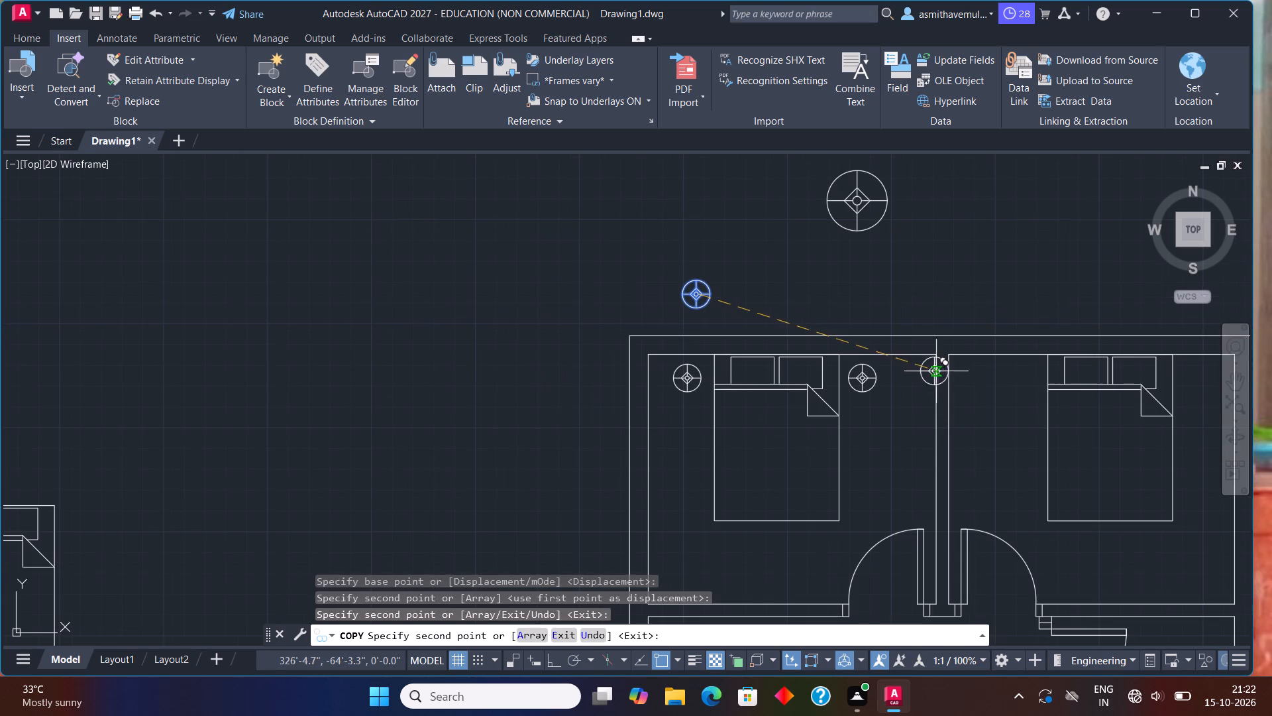
middle_click_drag(985, 375, 769, 375)
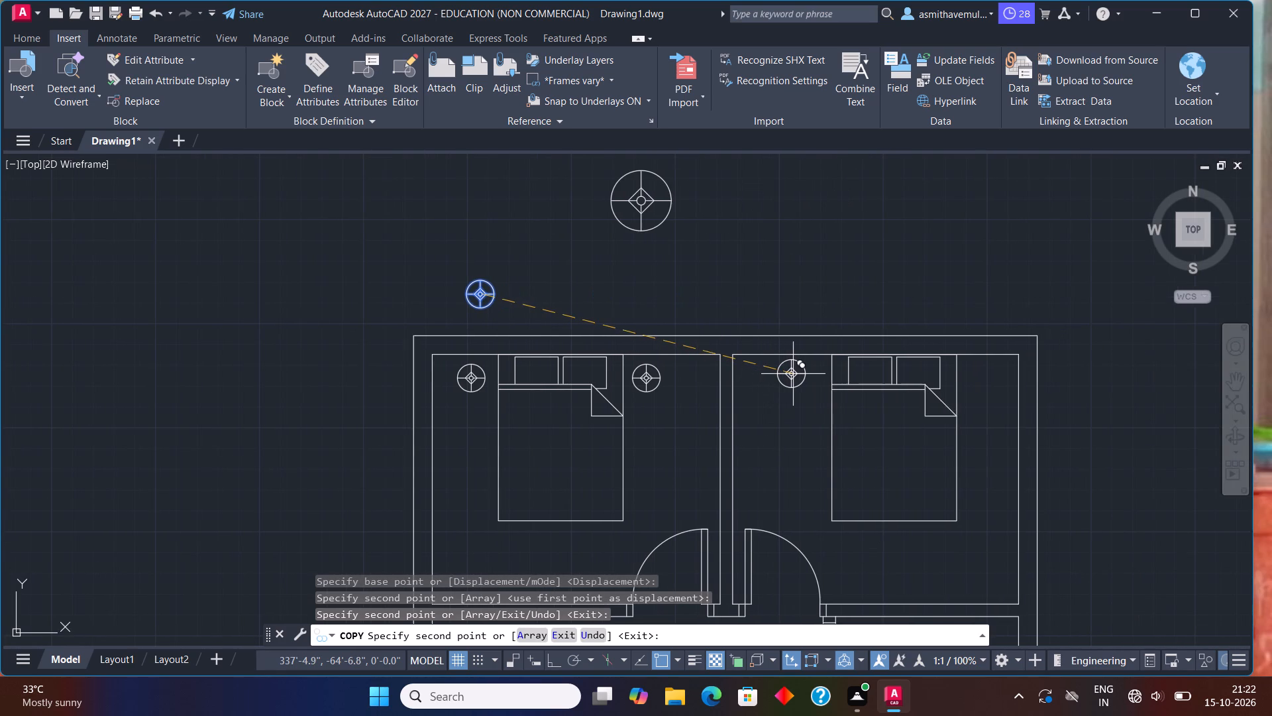
scroll(811, 377, "up", 2)
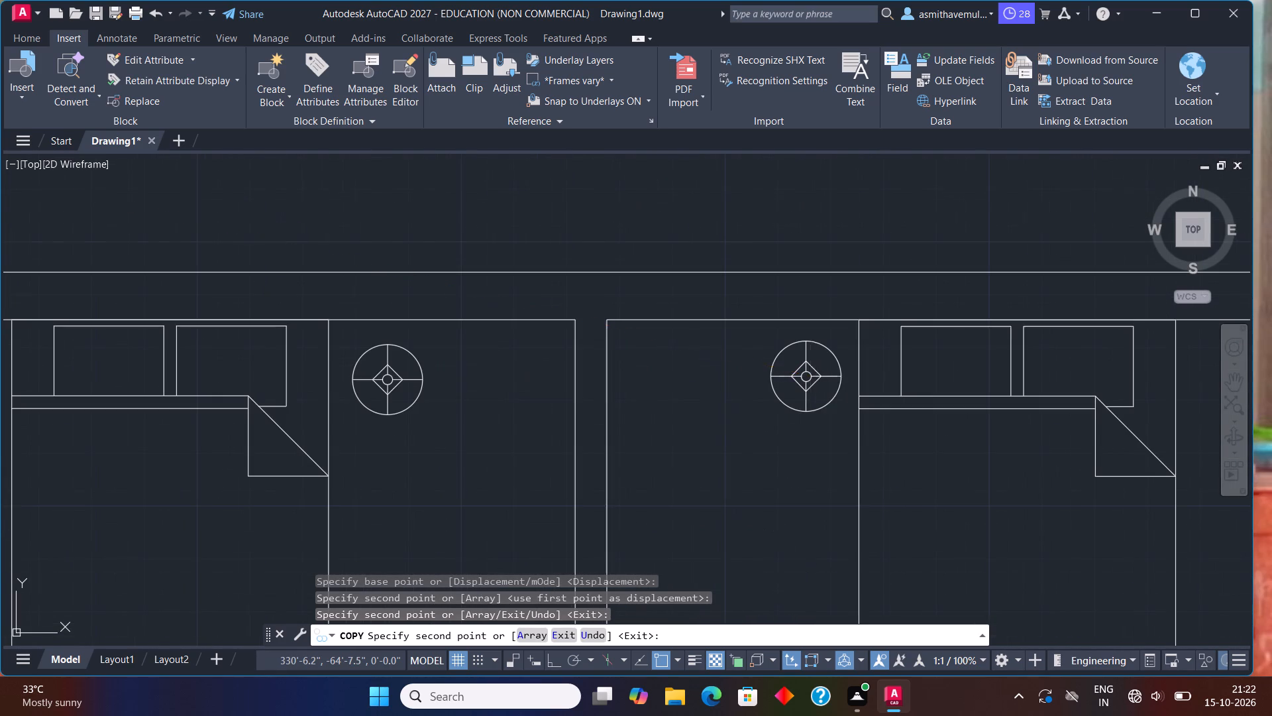
left_click(806, 375)
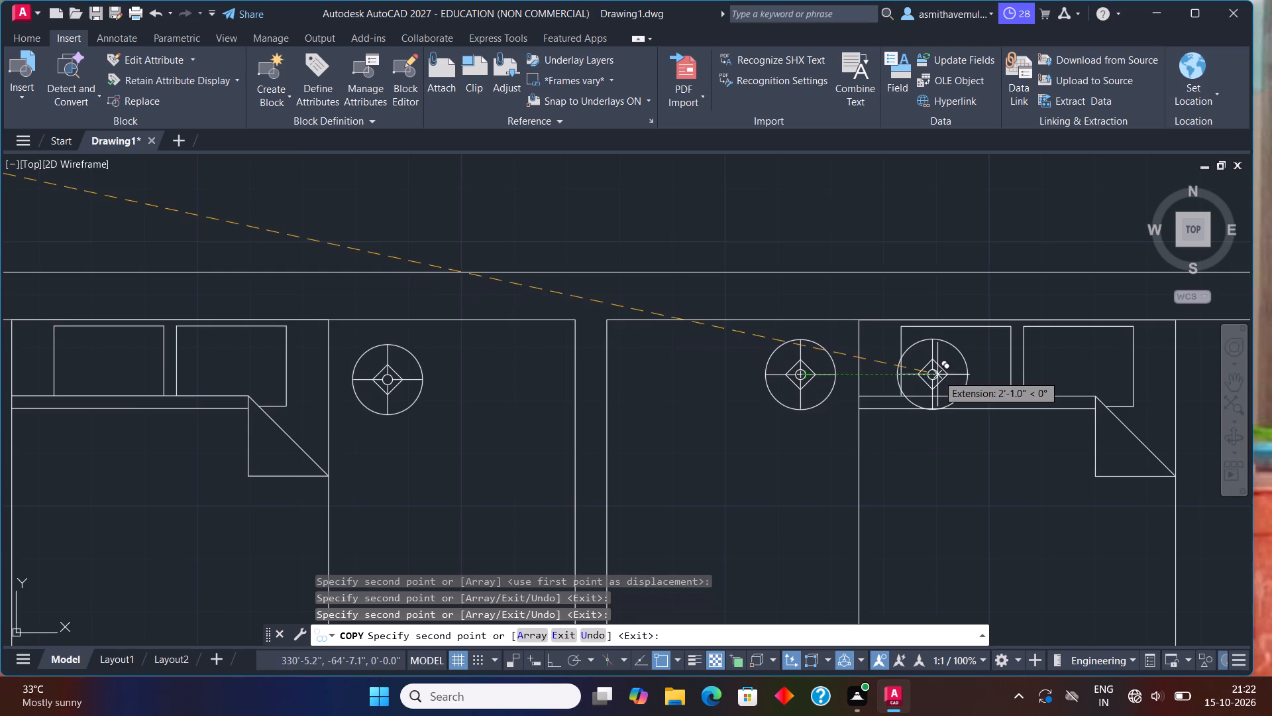
middle_click_drag(937, 375, 659, 375)
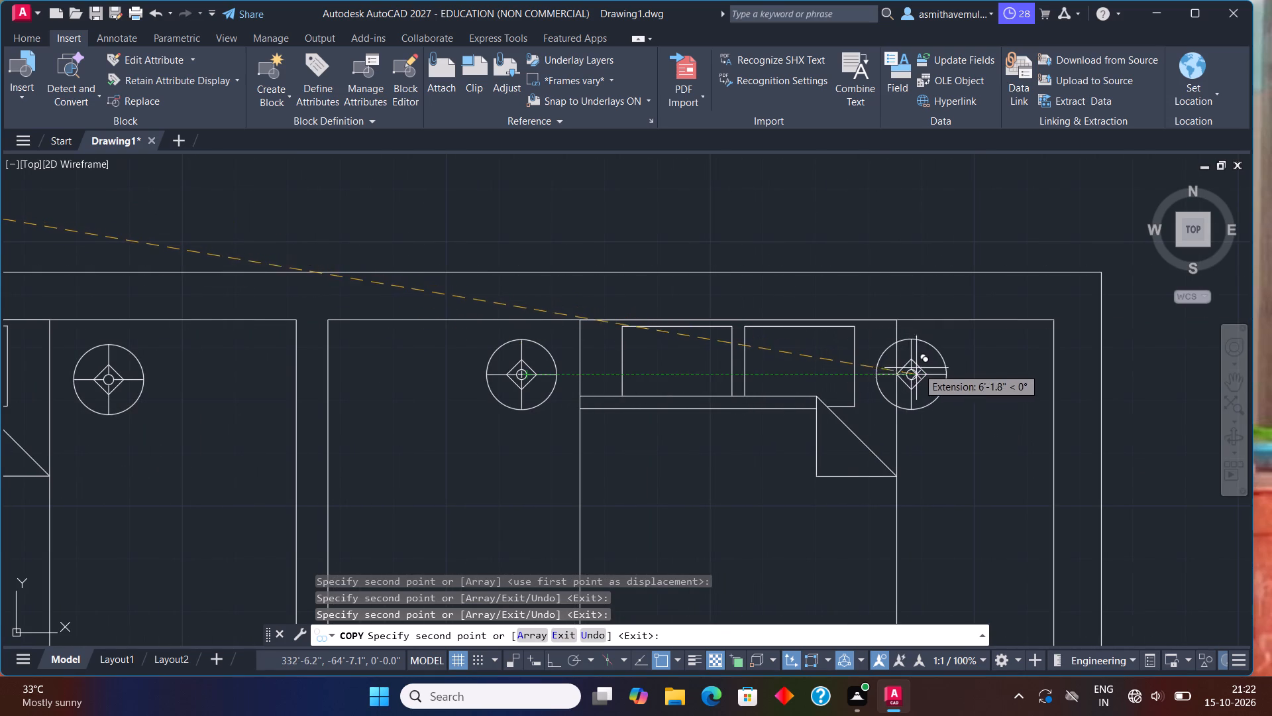
left_click(954, 372)
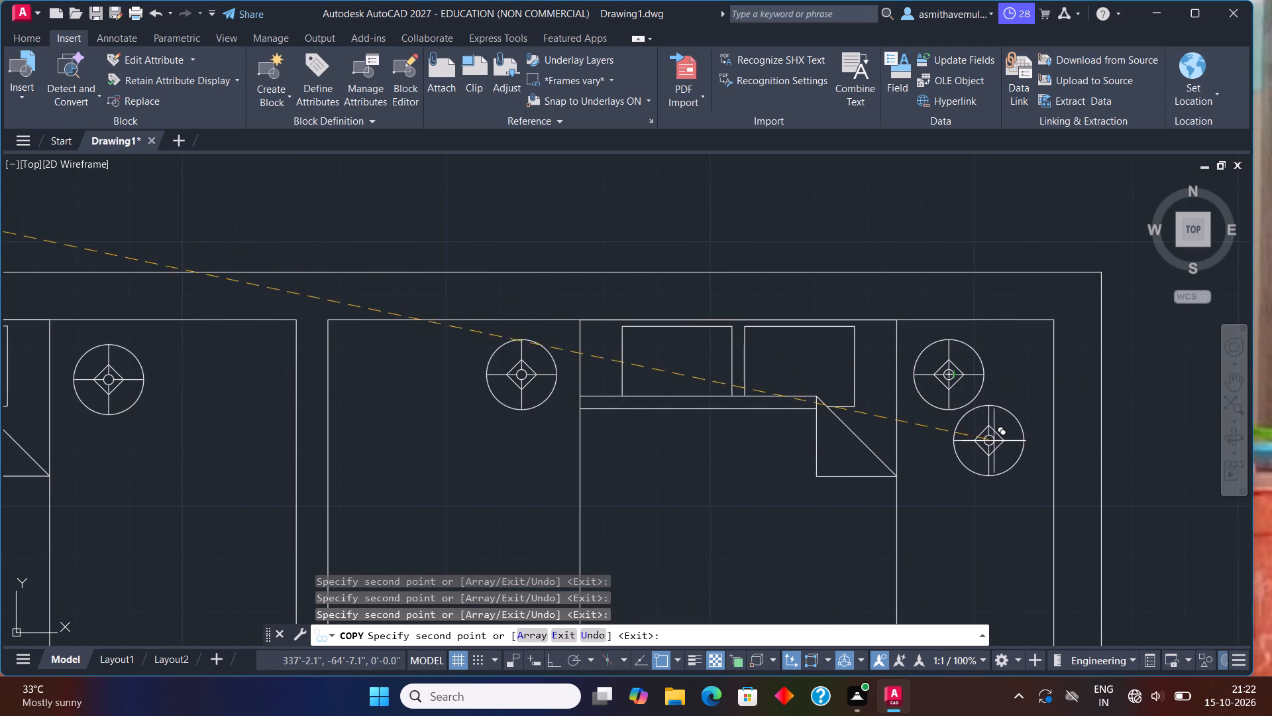
Draw a 3' by 9" rectangle in the empty space outside the plan's right outer wall, level with the upper-right bedroom.
key("Escape")
scroll(927, 442, "down", 2)
middle_click_drag(908, 464, 890, 418)
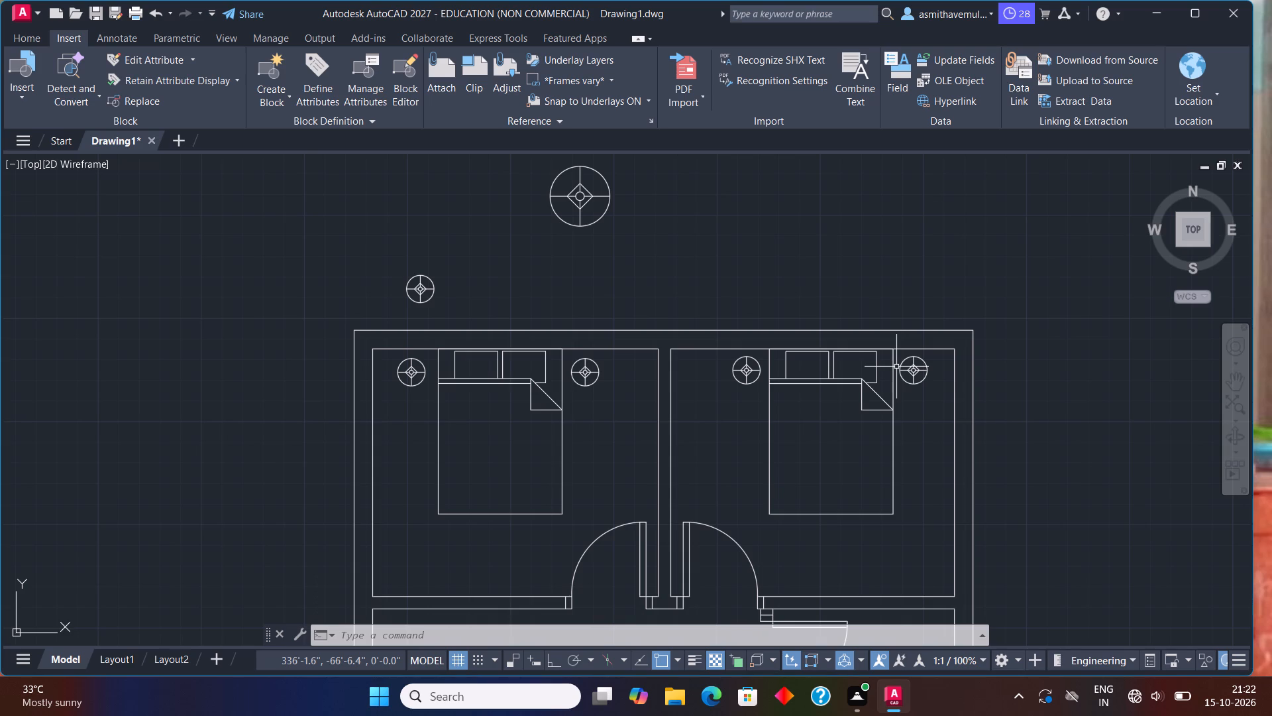
scroll(979, 339, "down", 1)
middle_click_drag(967, 389, 957, 385)
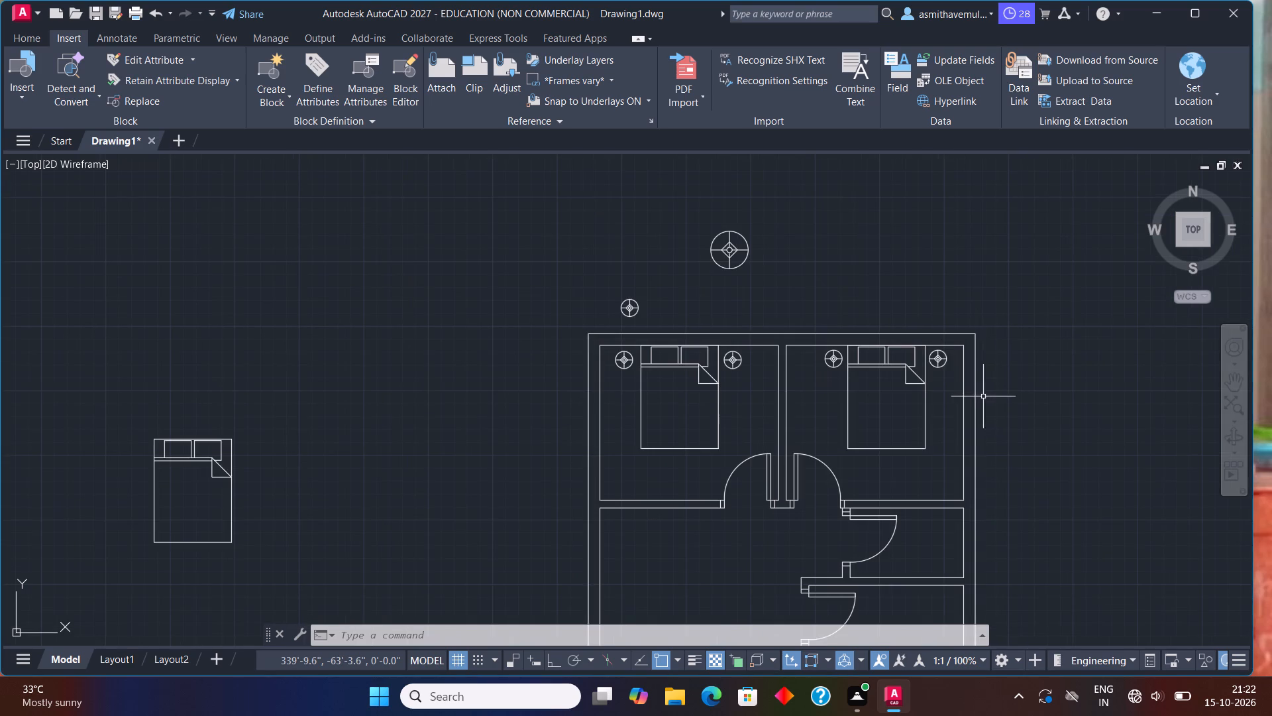
middle_click_drag(957, 385, 675, 324)
type("REC")
key("Return")
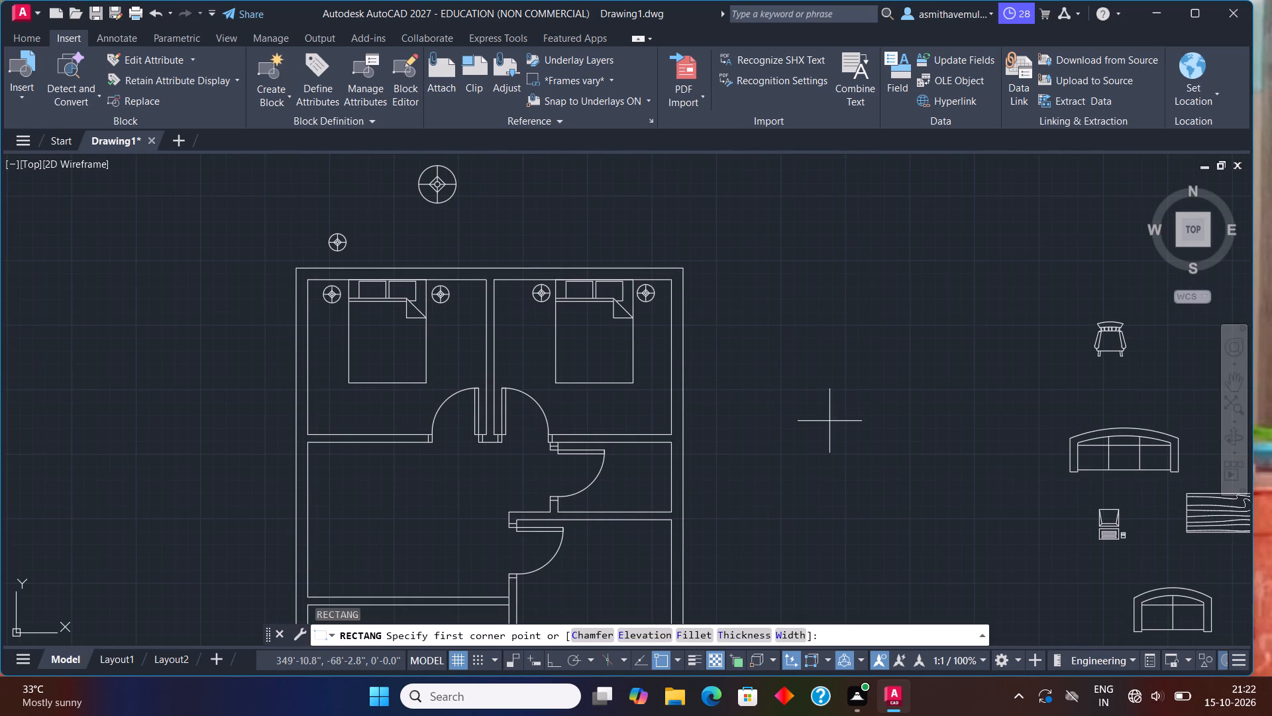
left_click(782, 418)
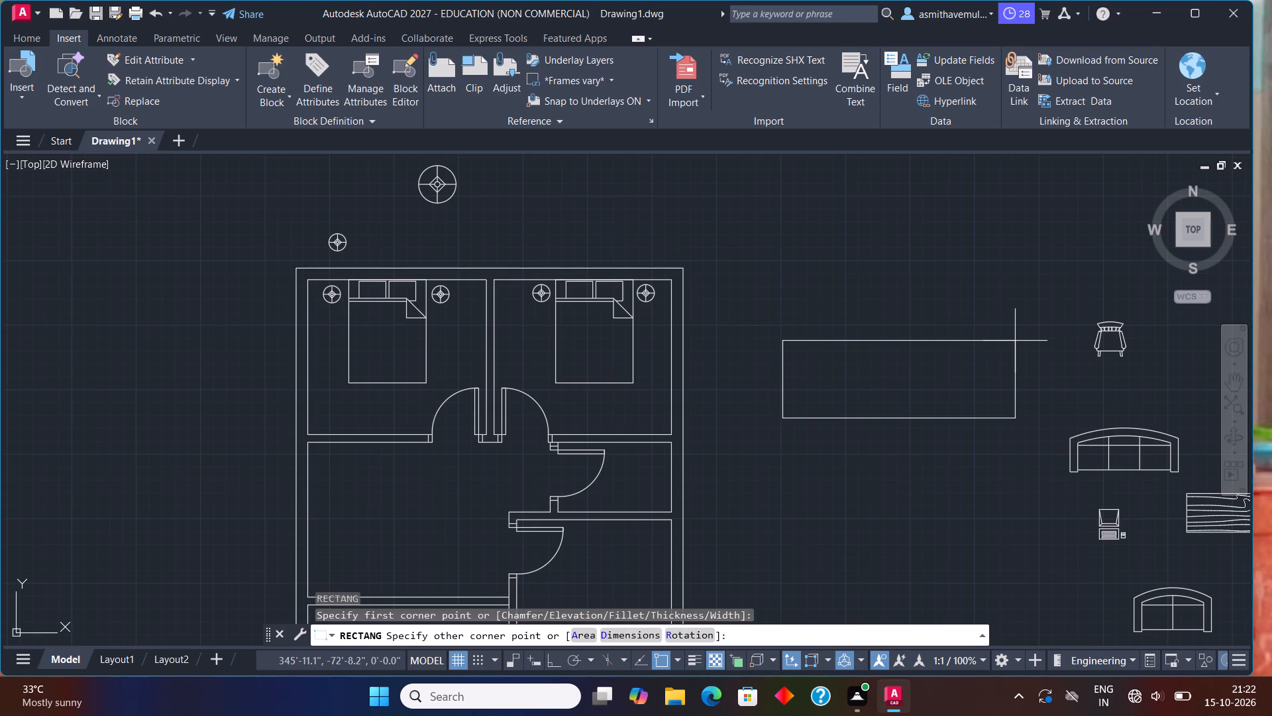
key("d")
key("Return")
type("3'")
key("Return")
type("9\"")
key("Return")
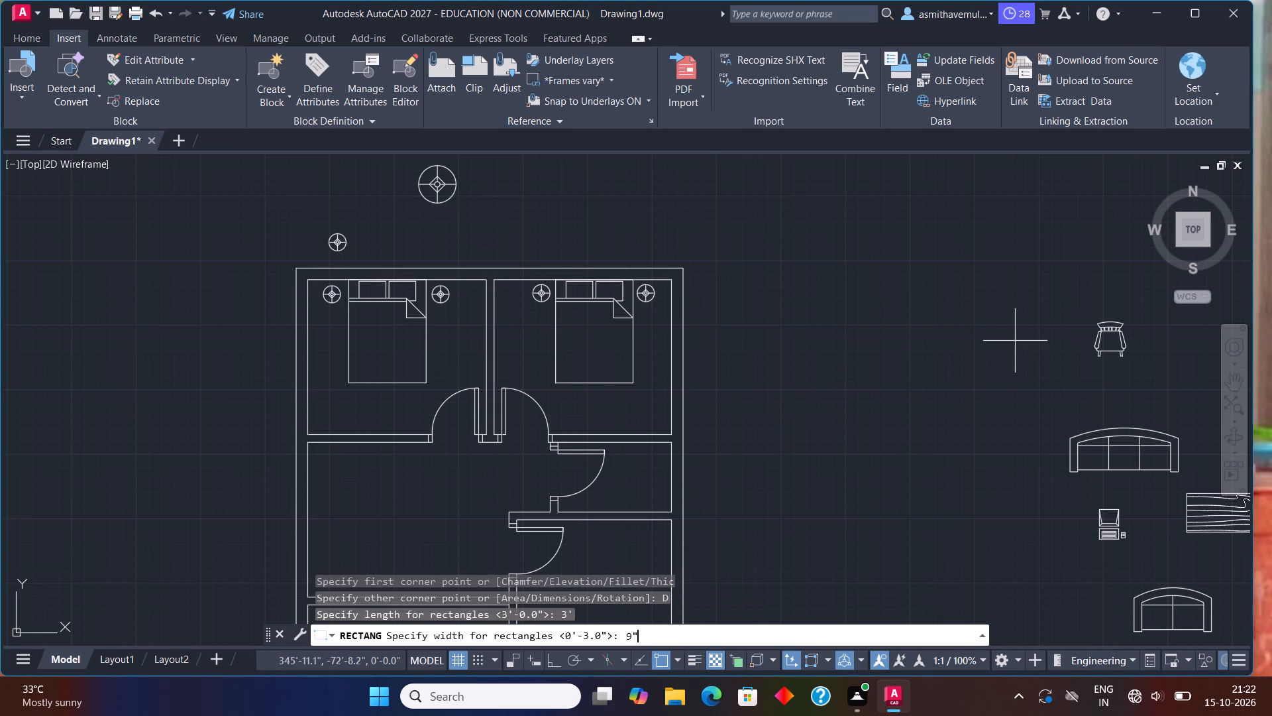
left_click(1035, 346)
Draw a lengthwise centre line through the 3' by 9" rectangle, joining the midpoints of its two short sides.
scroll(867, 425, "up", 1)
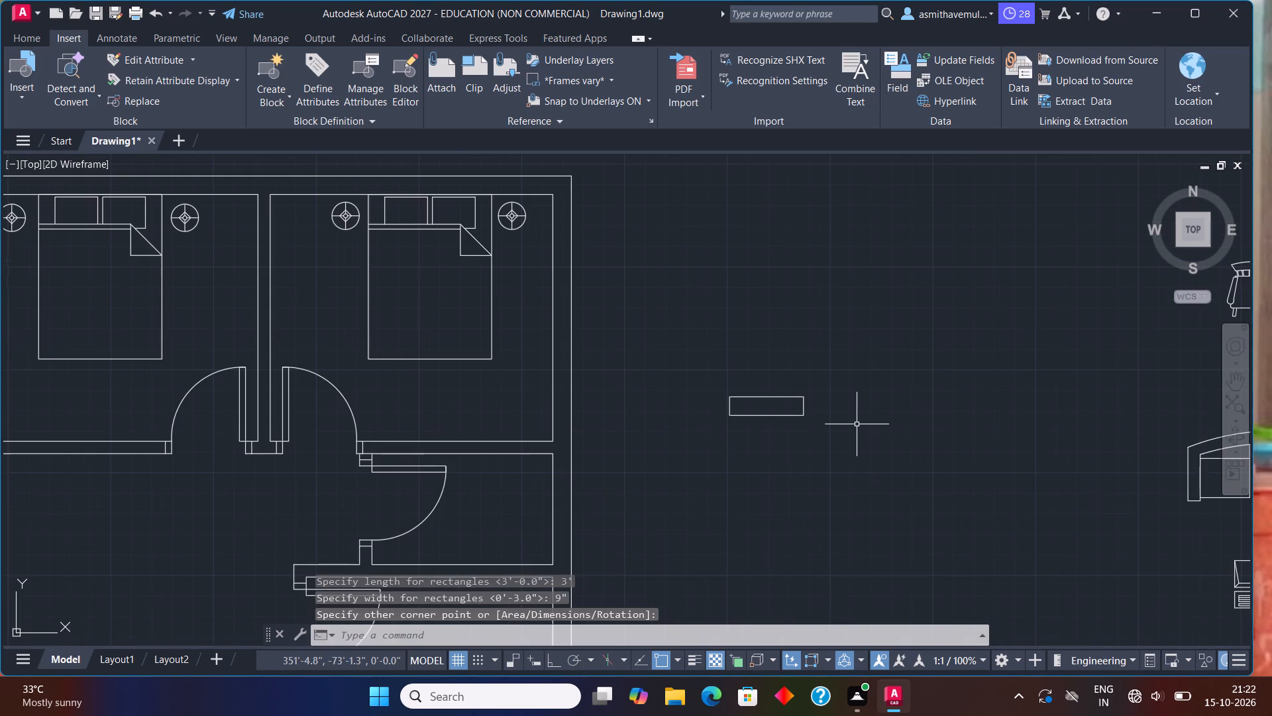
key("l")
key("Return")
scroll(761, 398, "up", 1)
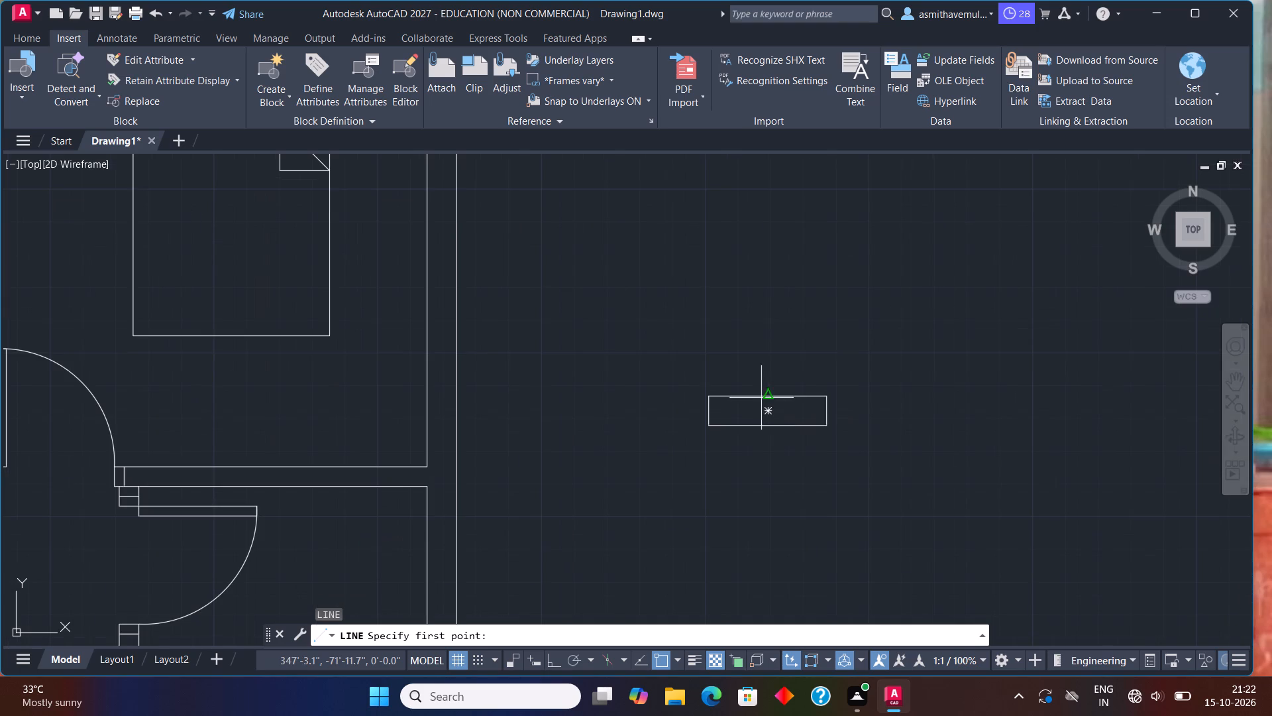
left_click(709, 411)
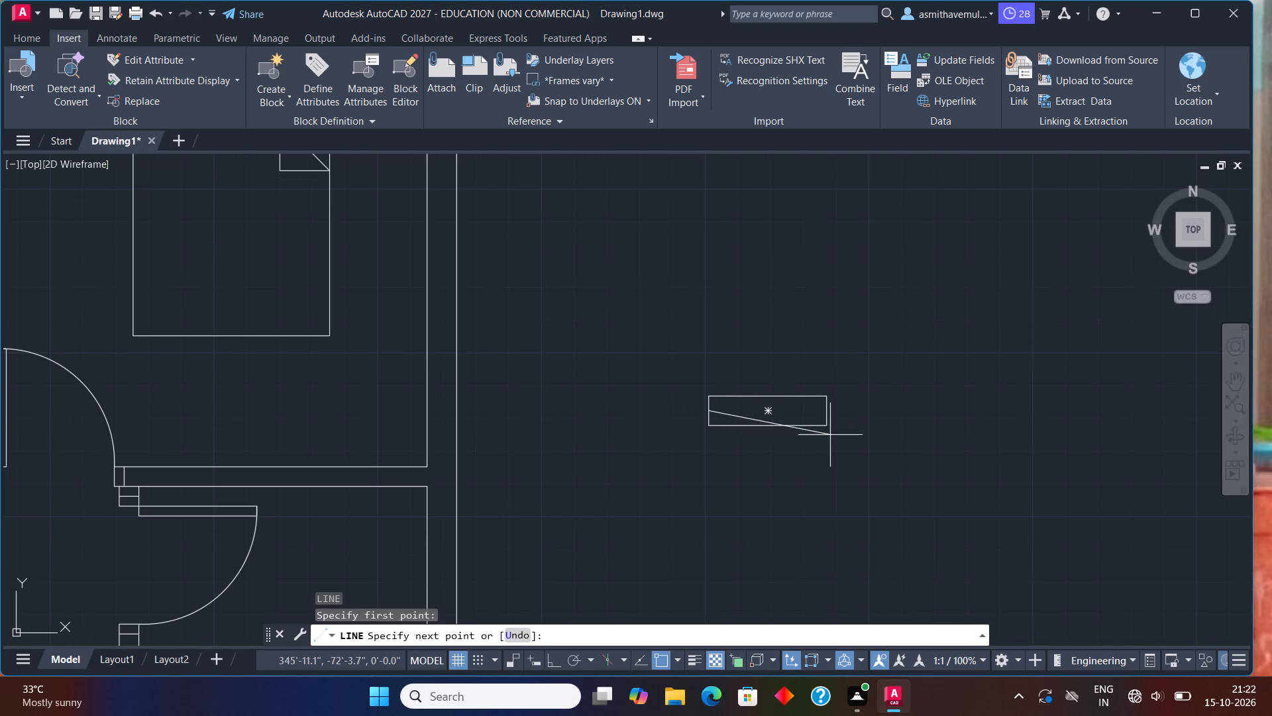
left_click(831, 410)
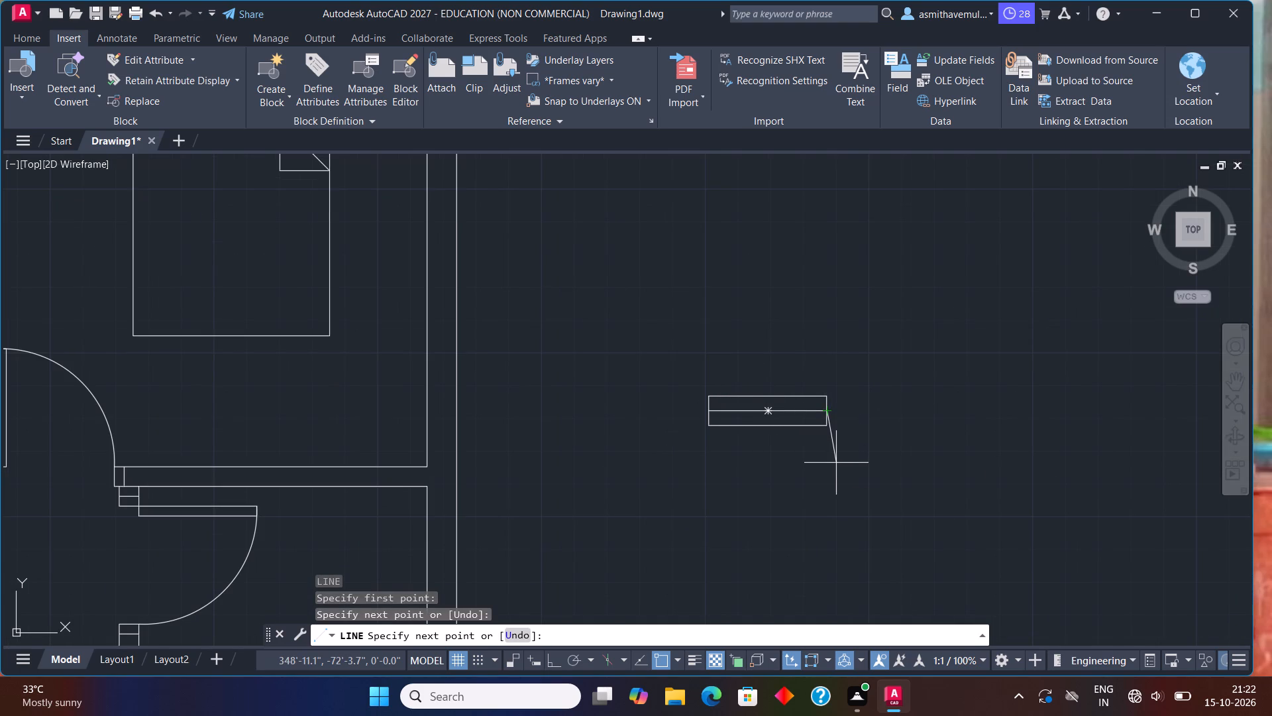
key("Escape")
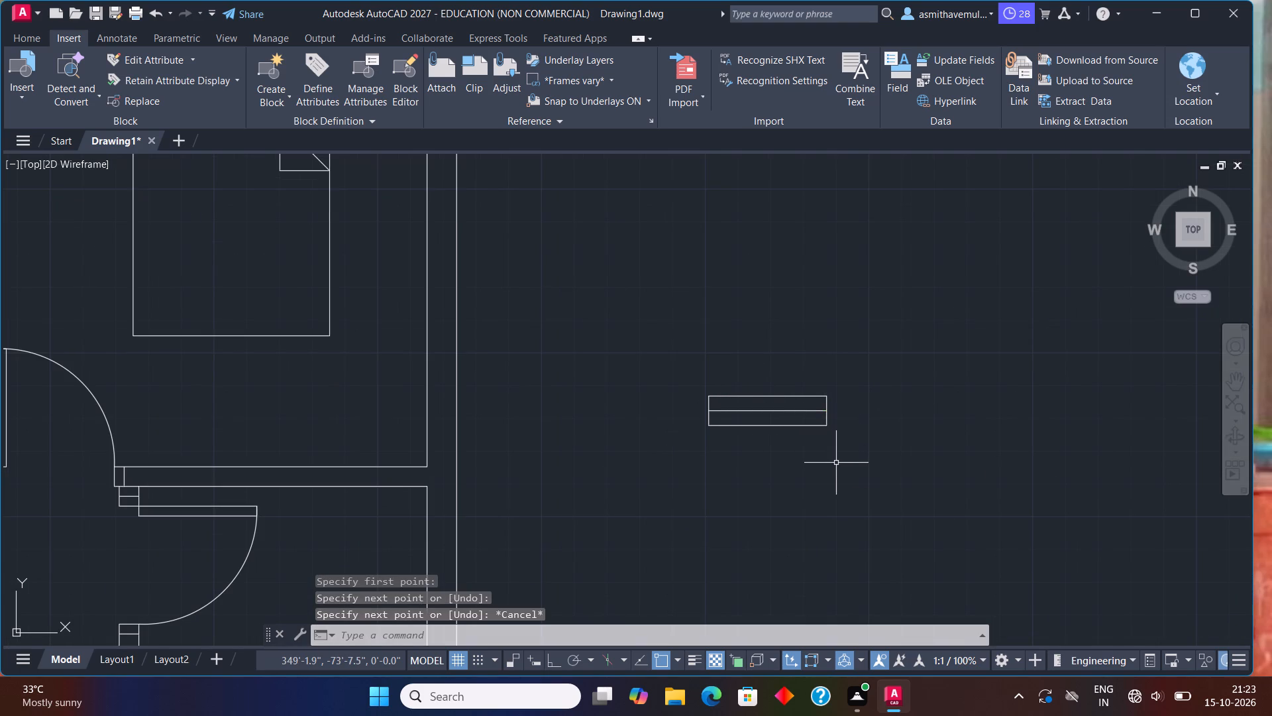
Explode the 3' by 9" rectangle into separate lines.
key("x")
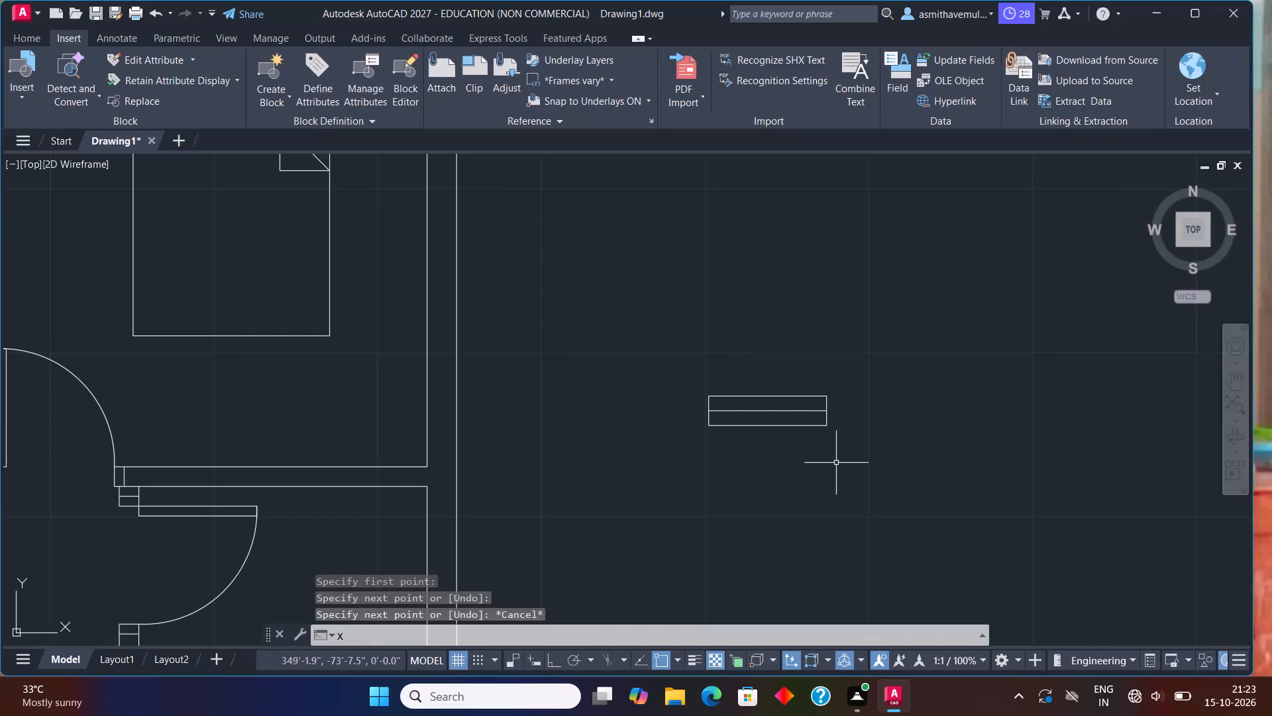
key("Return")
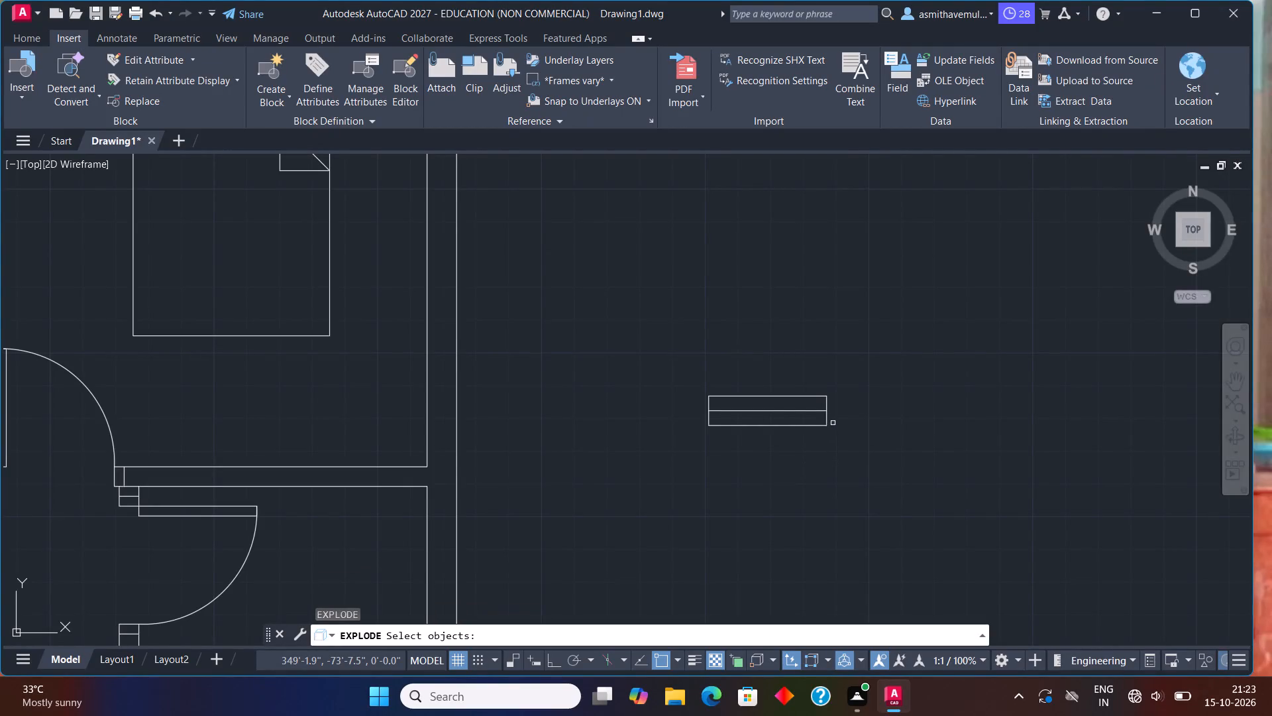
left_click(827, 421)
key("Return")
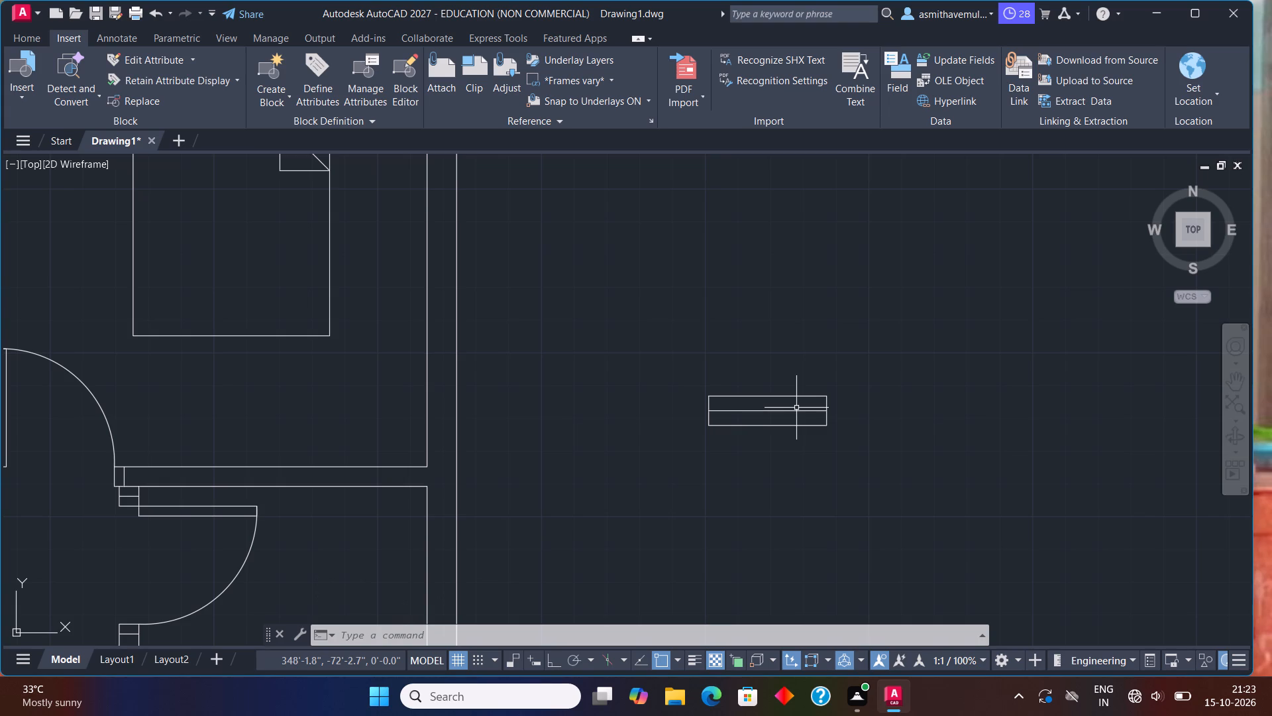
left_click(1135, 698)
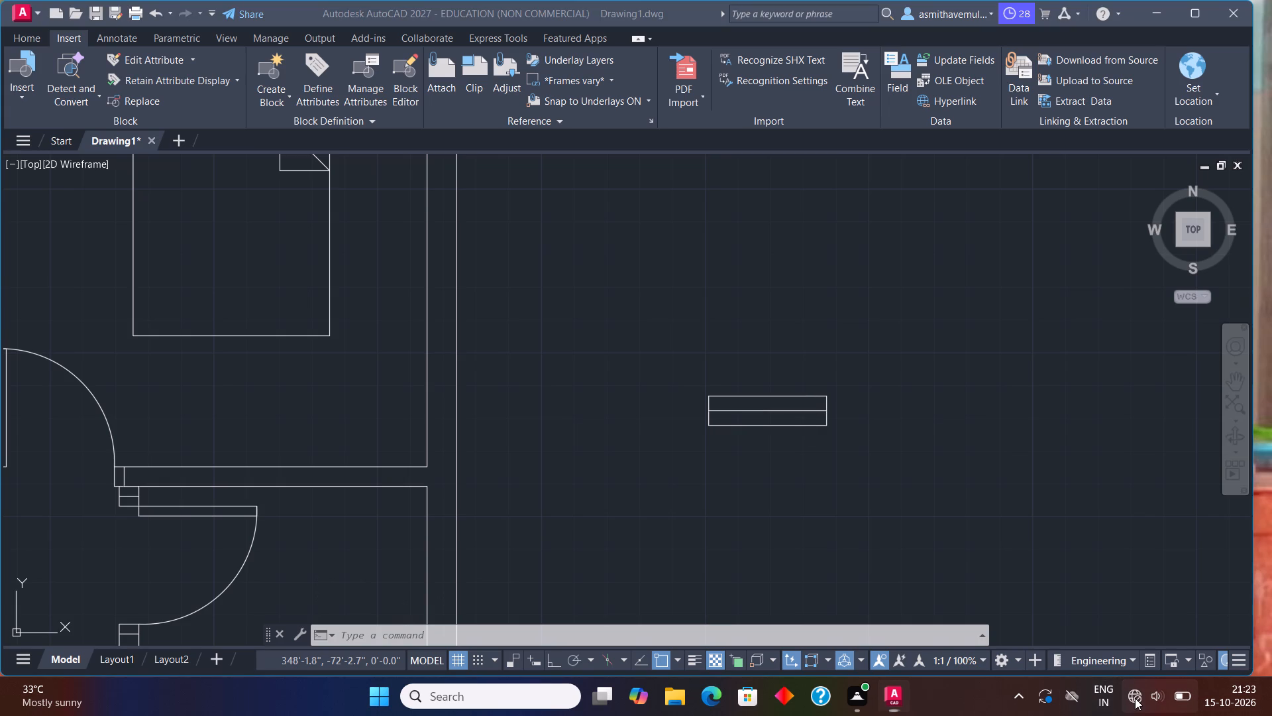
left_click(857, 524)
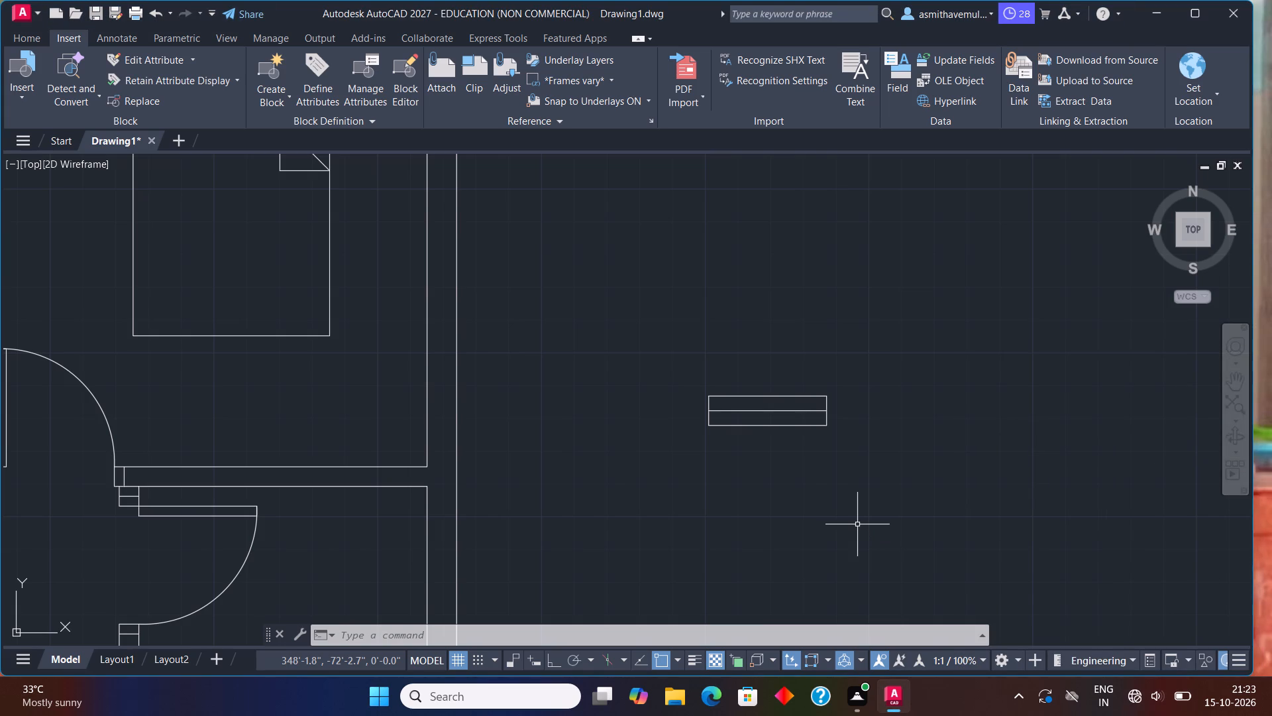
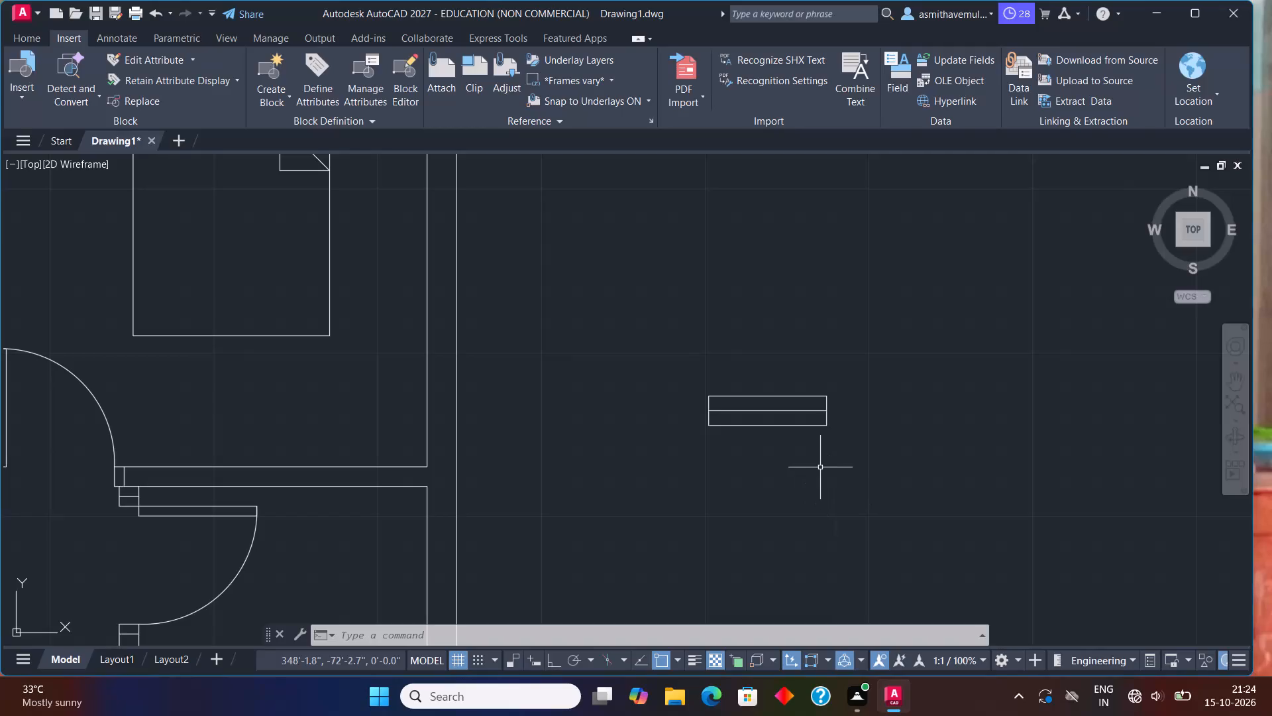
Offset the window symbol's centre line 3" downward and each of its two short sides 3" outward.
key("o")
key("Return")
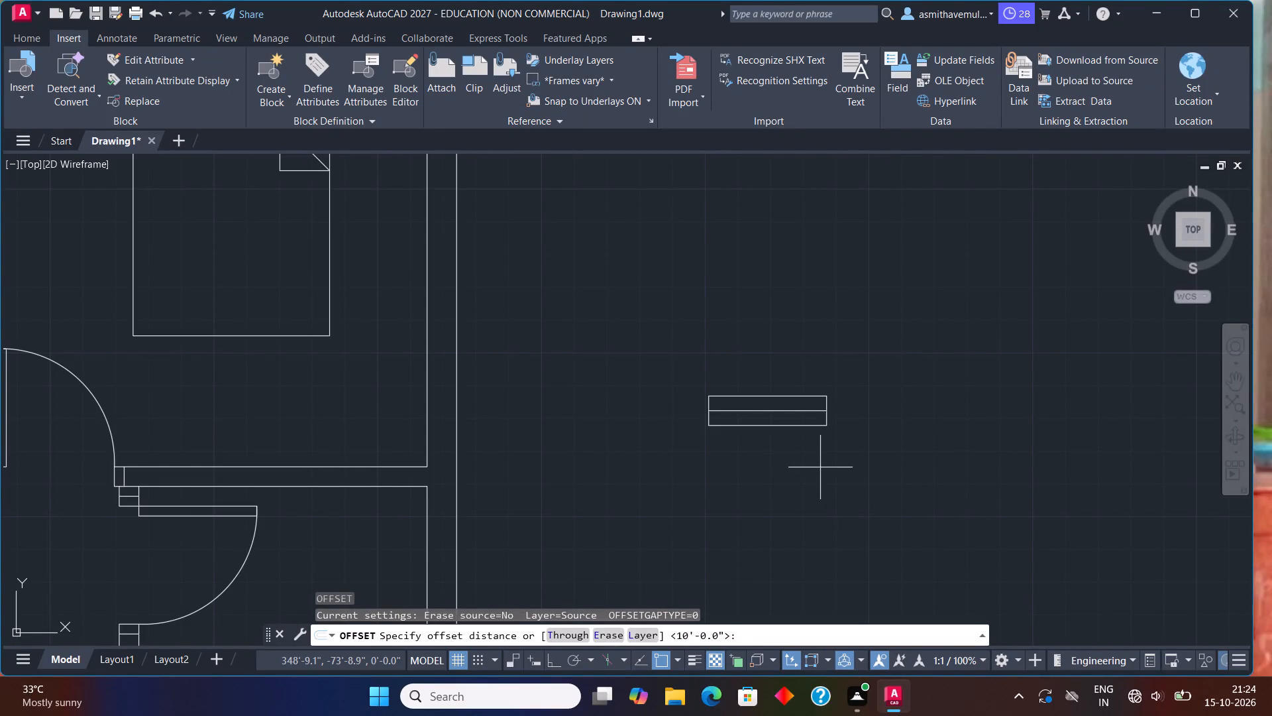
key("3")
key("shift+quotedbl")
key("Return")
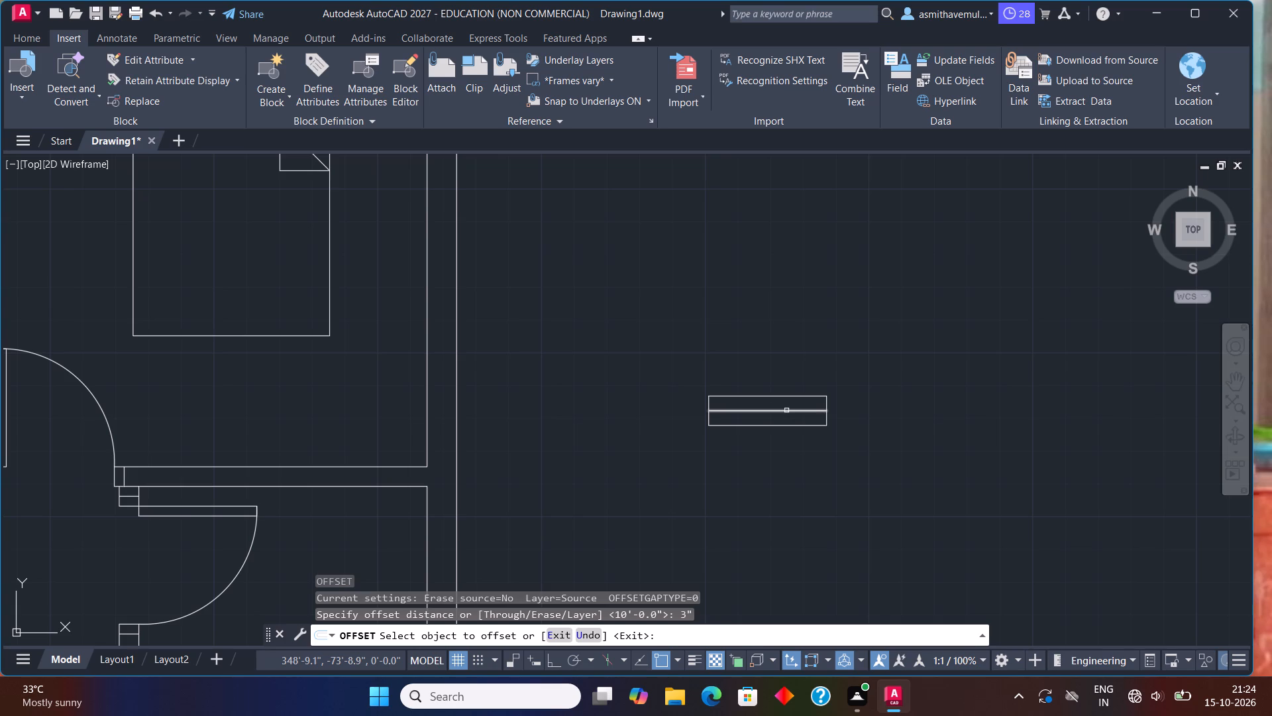
left_click(786, 410)
left_click(790, 434)
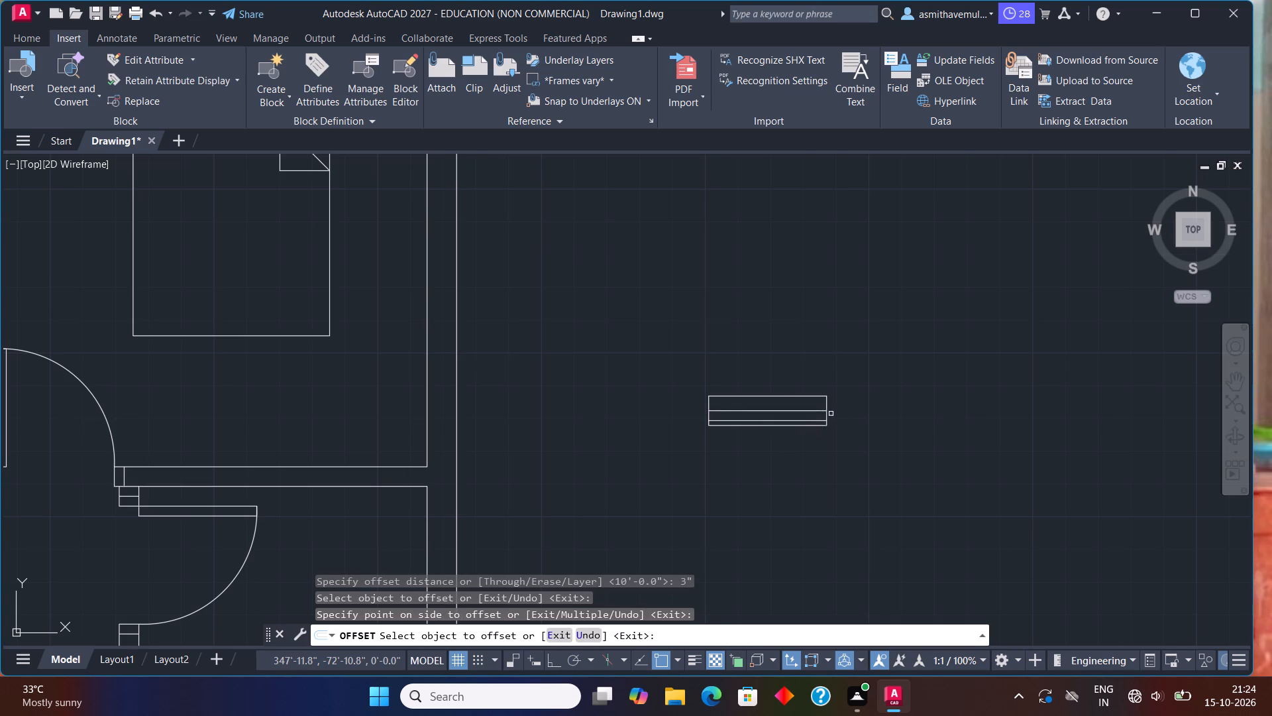
left_click(827, 411)
left_click(844, 416)
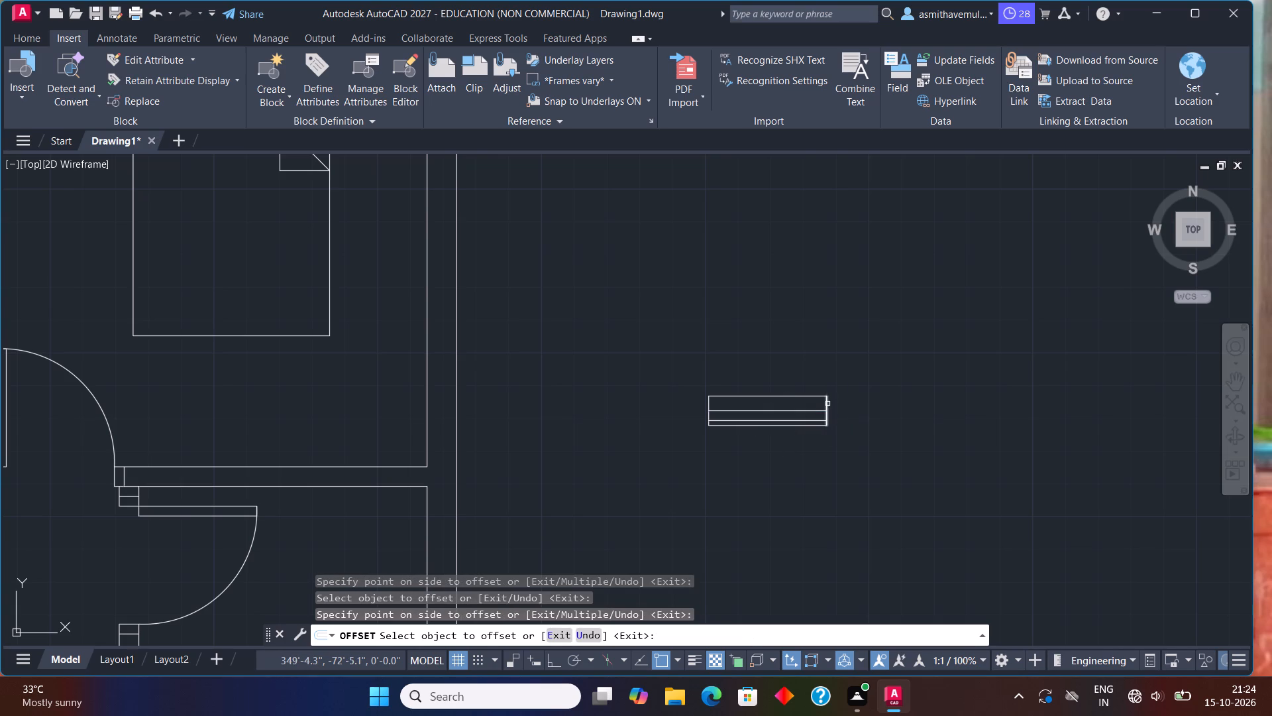
left_click(827, 400)
left_click(851, 404)
left_click(708, 403)
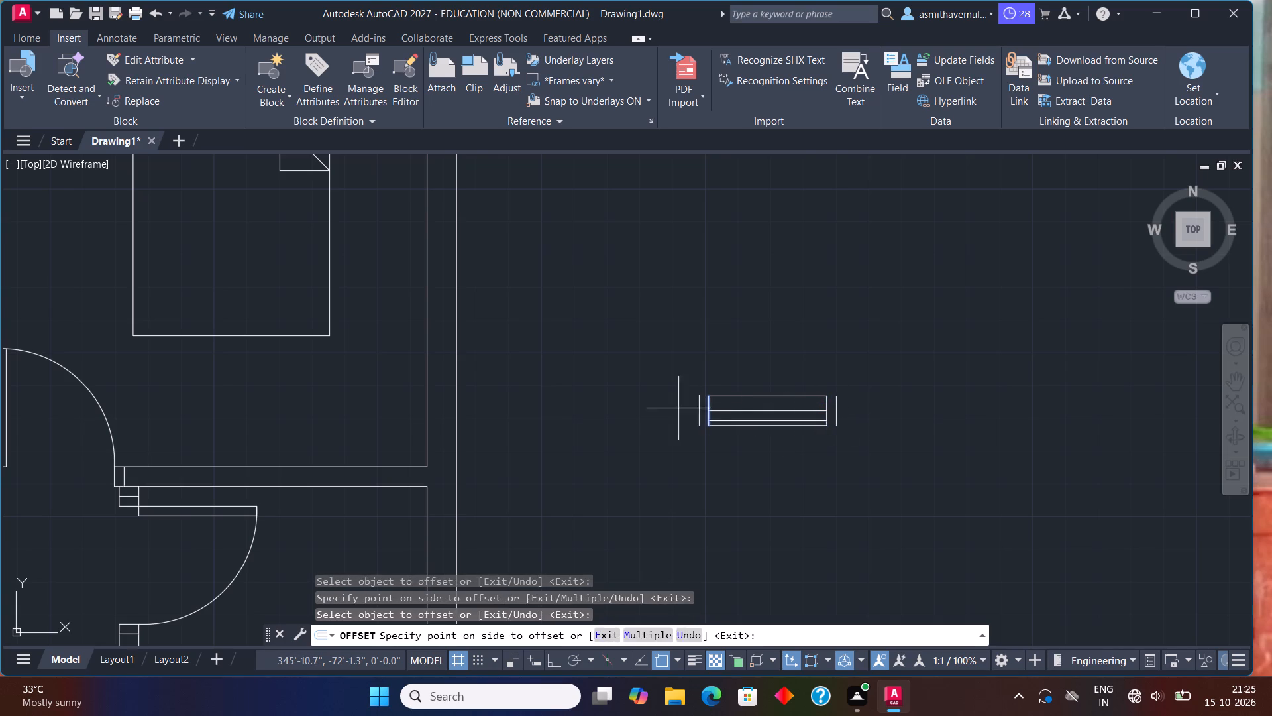
left_click(673, 410)
key("Escape")
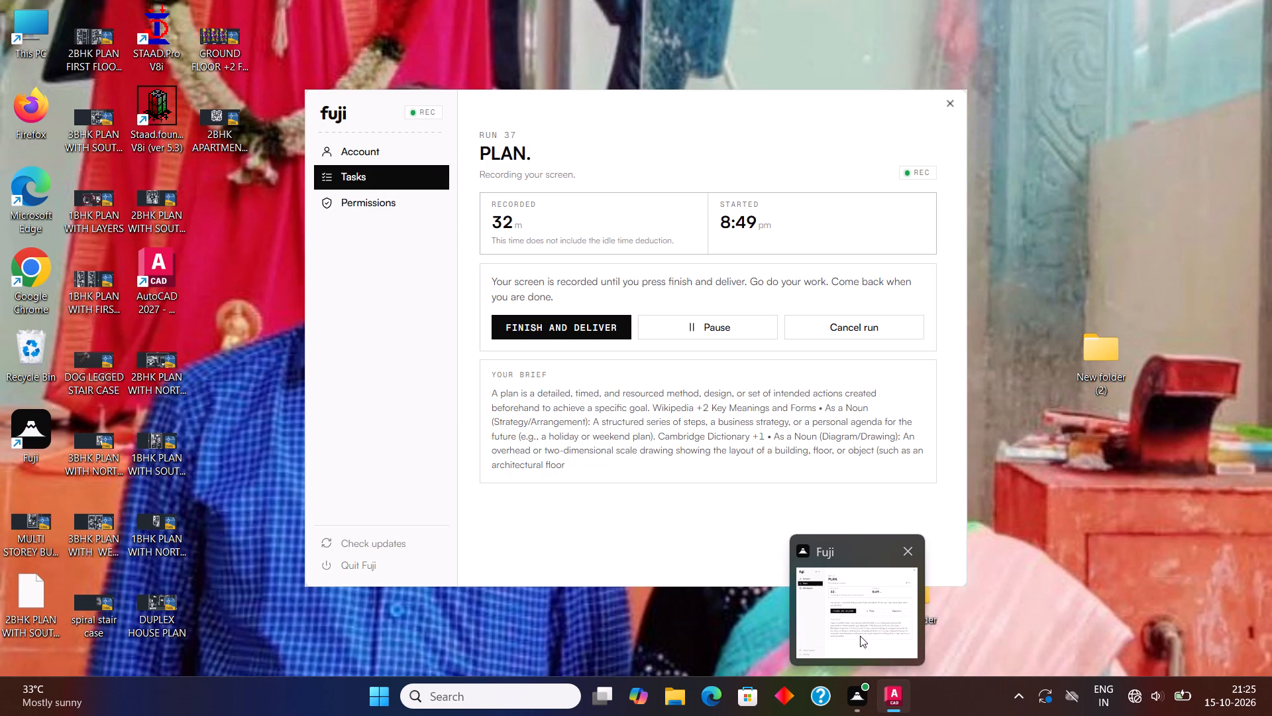
Copy the whole window symbol by its top edge to the empty space above and to the right of the original.
left_click_drag(845, 353, 727, 454)
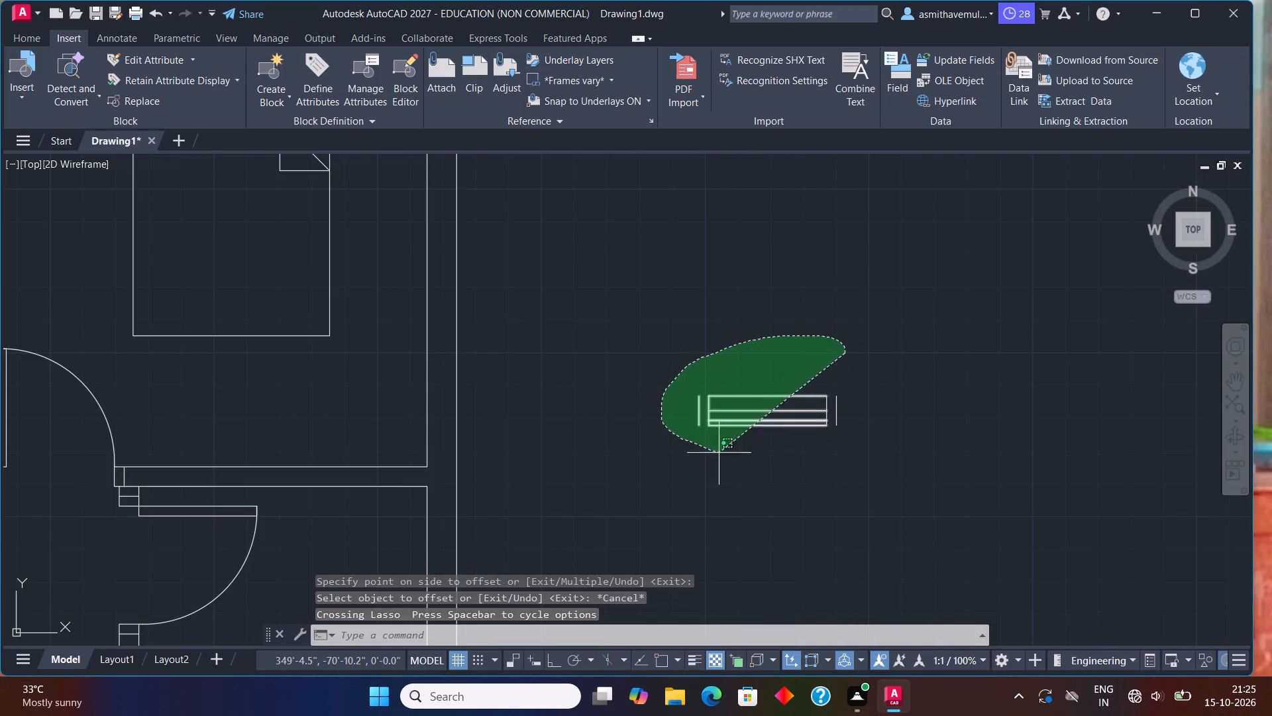
left_click_drag(727, 454, 908, 463)
type("COPY")
key("Return")
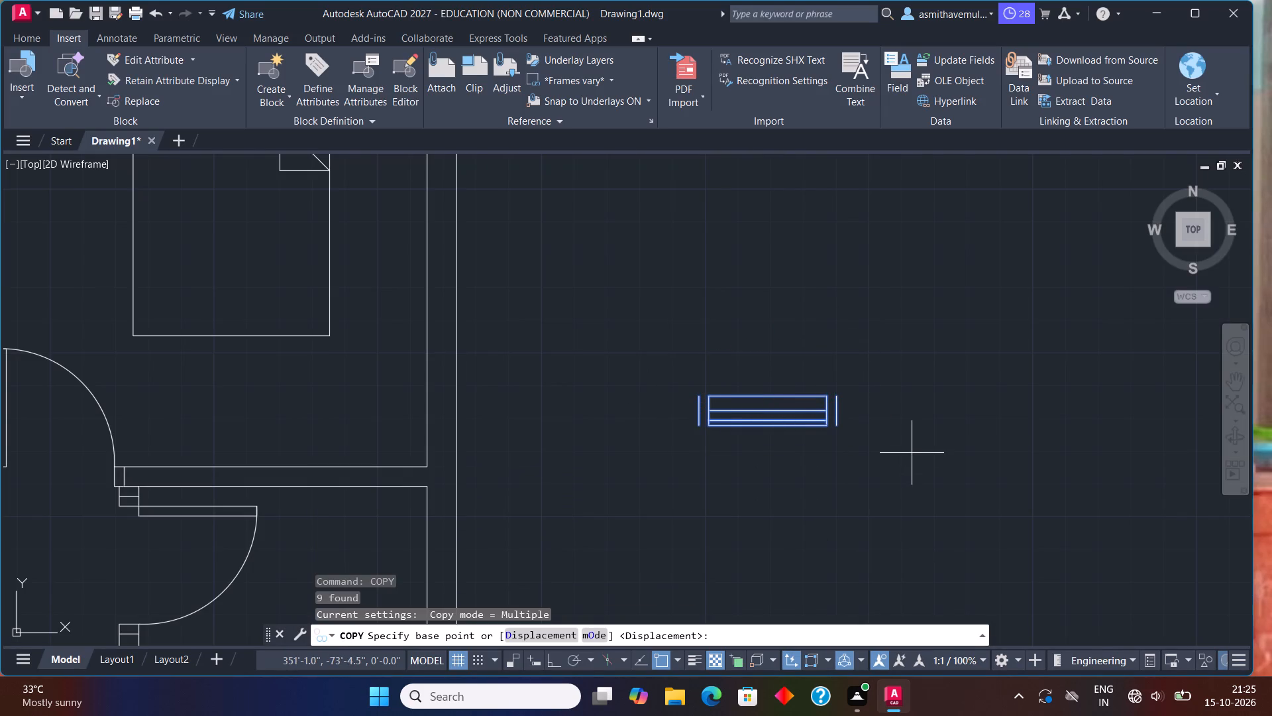
left_click(776, 397)
left_click(991, 295)
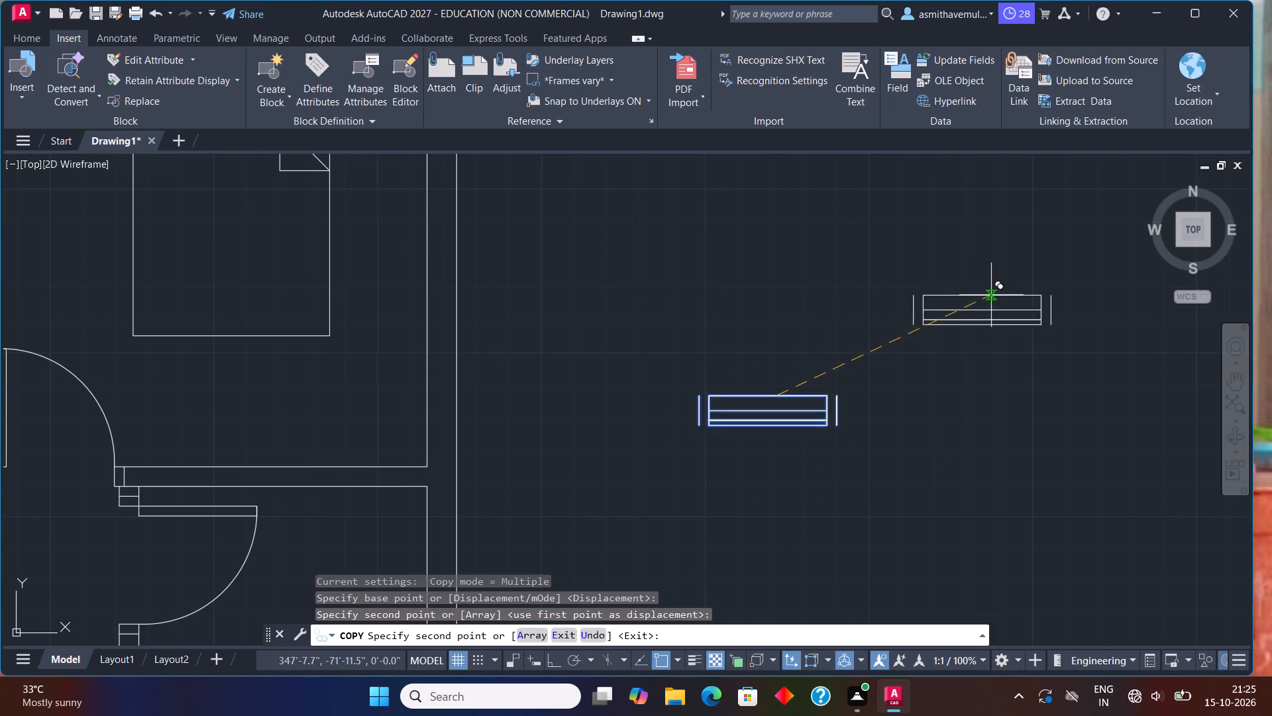
Place a copy of the window symbol in the top outer wall, behind the upper-left bedroom's bed.
scroll(649, 310, "down", 1)
middle_click_drag(410, 426, 1016, 554)
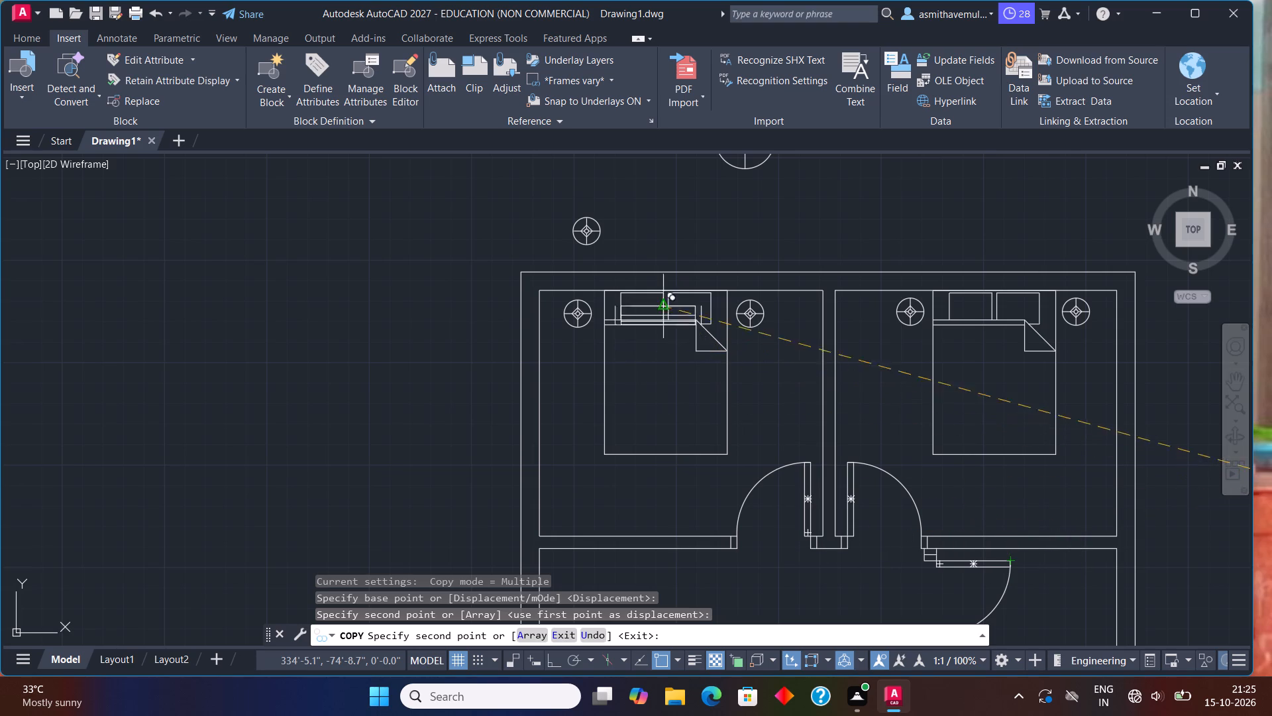
scroll(648, 243, "up", 2)
scroll(659, 310, "up", 2)
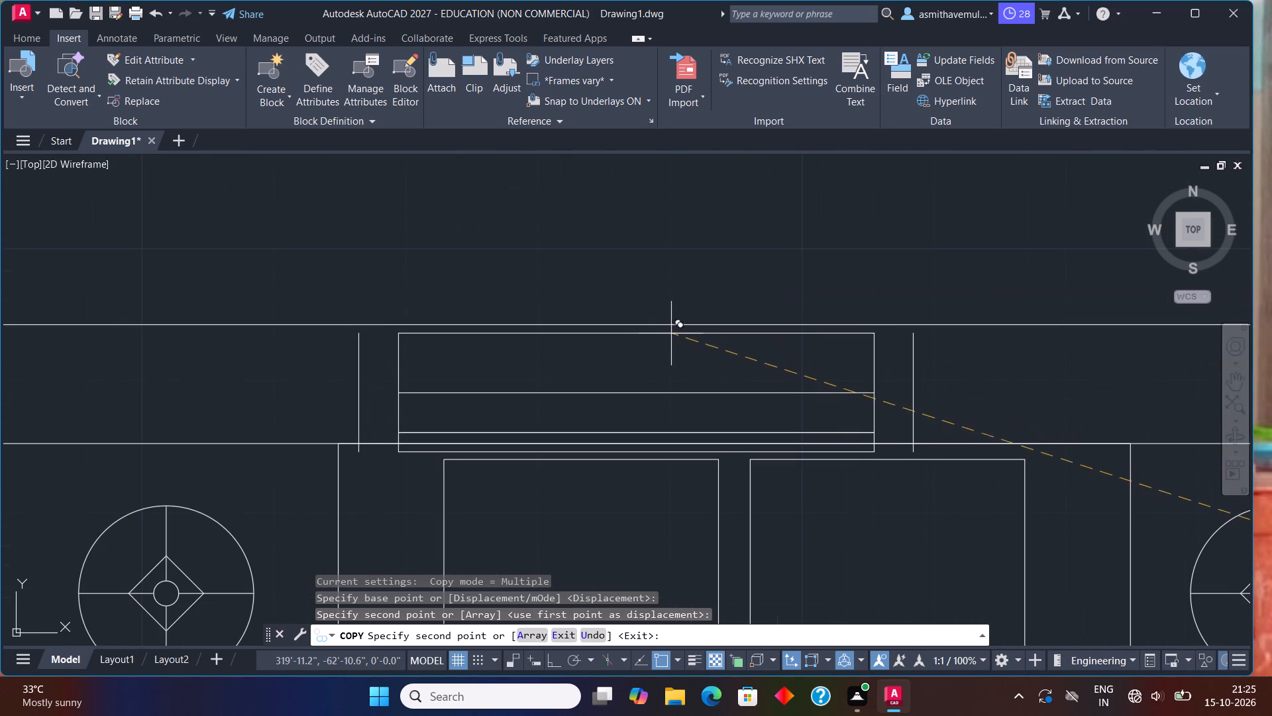
left_click(679, 325)
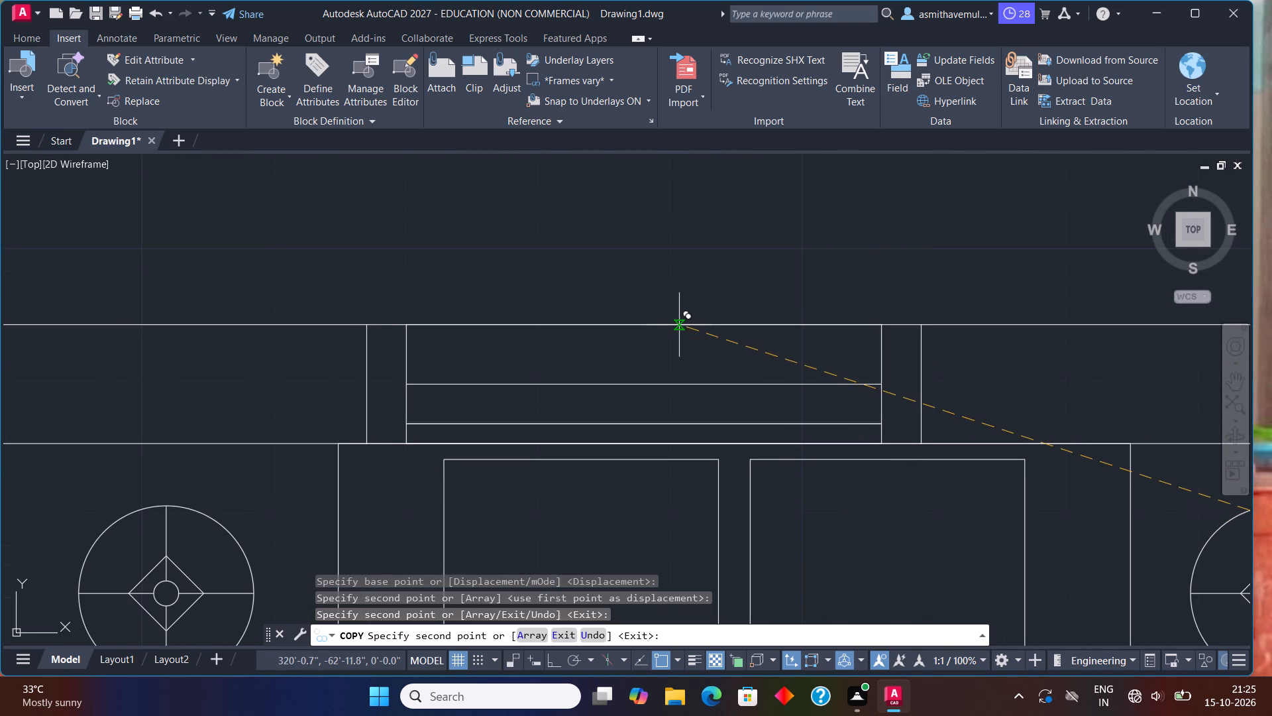
Place another copy of the window symbol in the top outer wall, behind the upper-right bedroom's bed.
scroll(912, 438, "down", 2)
middle_click_drag(1039, 475, 986, 456)
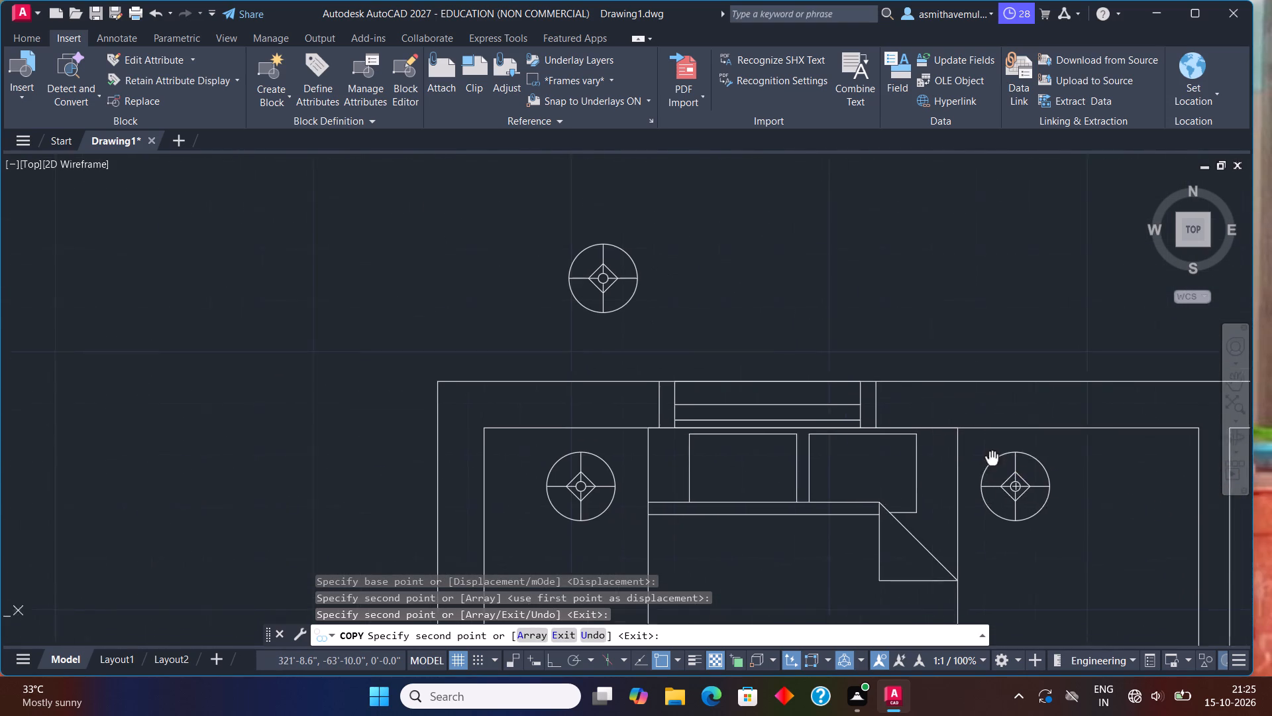
middle_click_drag(986, 456, 721, 402)
scroll(865, 402, "down", 2)
middle_click_drag(908, 453, 621, 410)
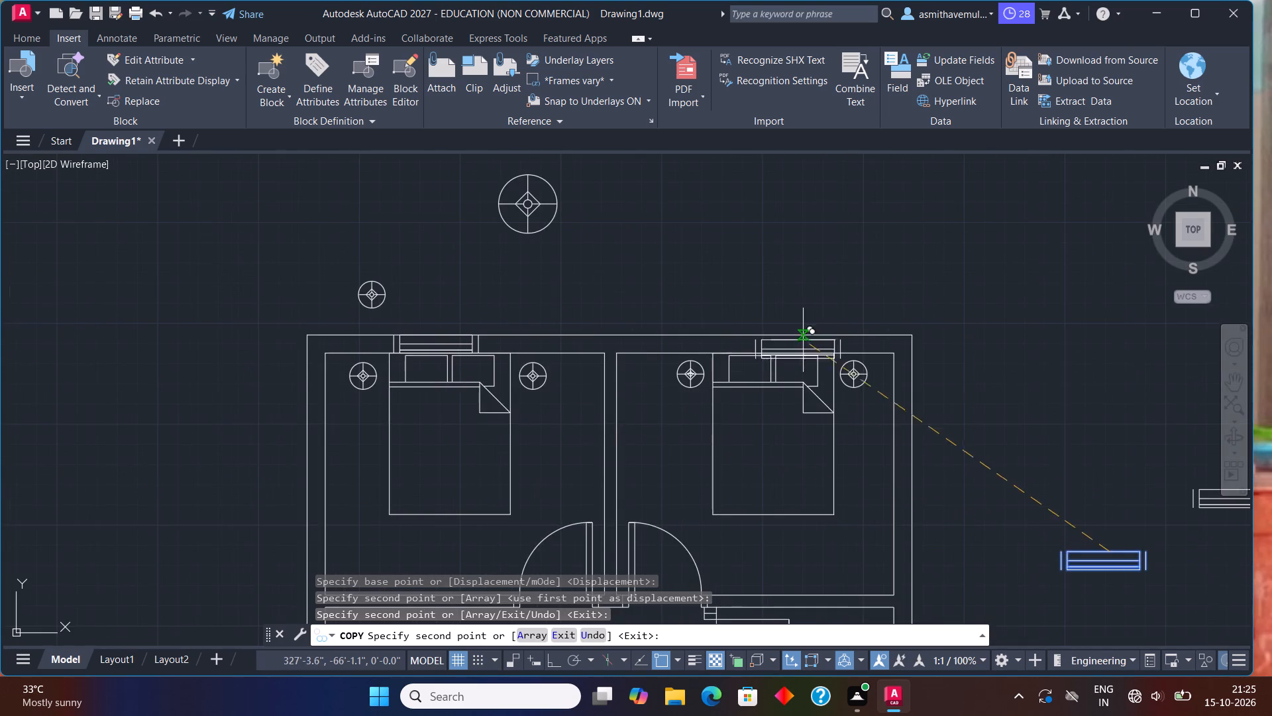
scroll(786, 338, "up", 4)
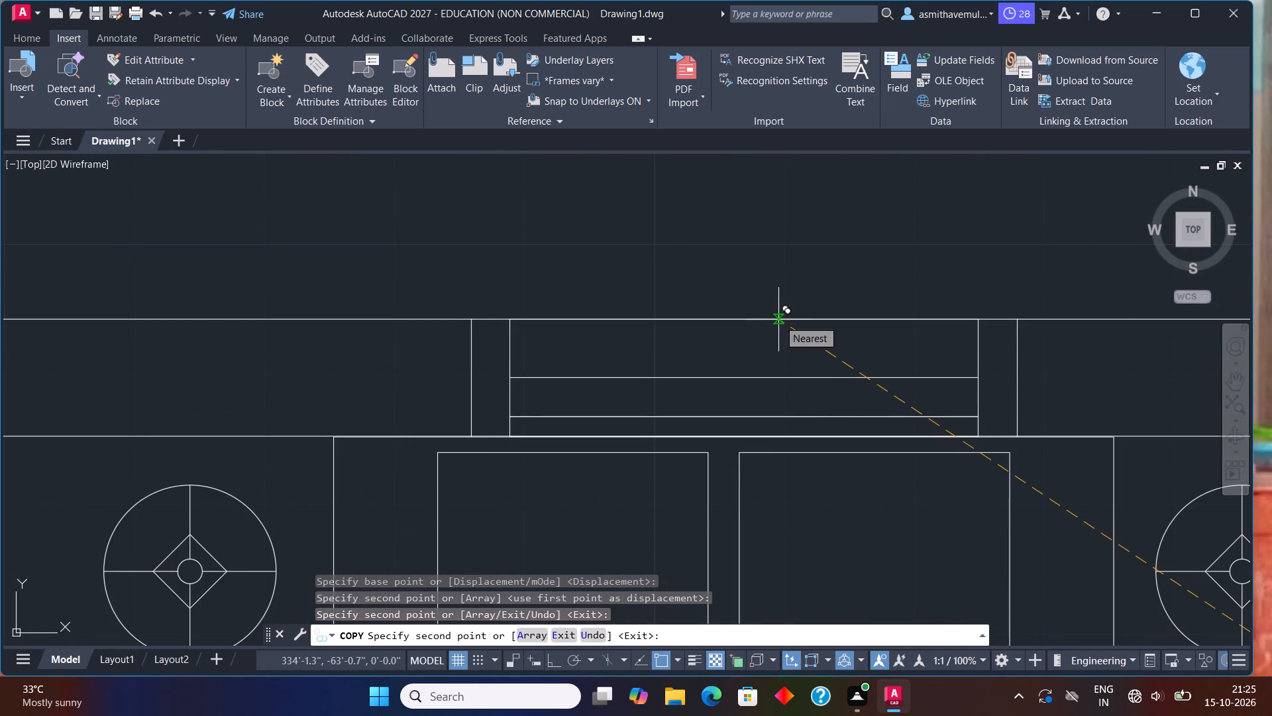
left_click(778, 320)
Place one more spare window symbol just outside the right outer wall, beside the upper-right bedroom, and finish copying.
scroll(859, 386, "down", 5)
middle_click_drag(920, 418, 912, 412)
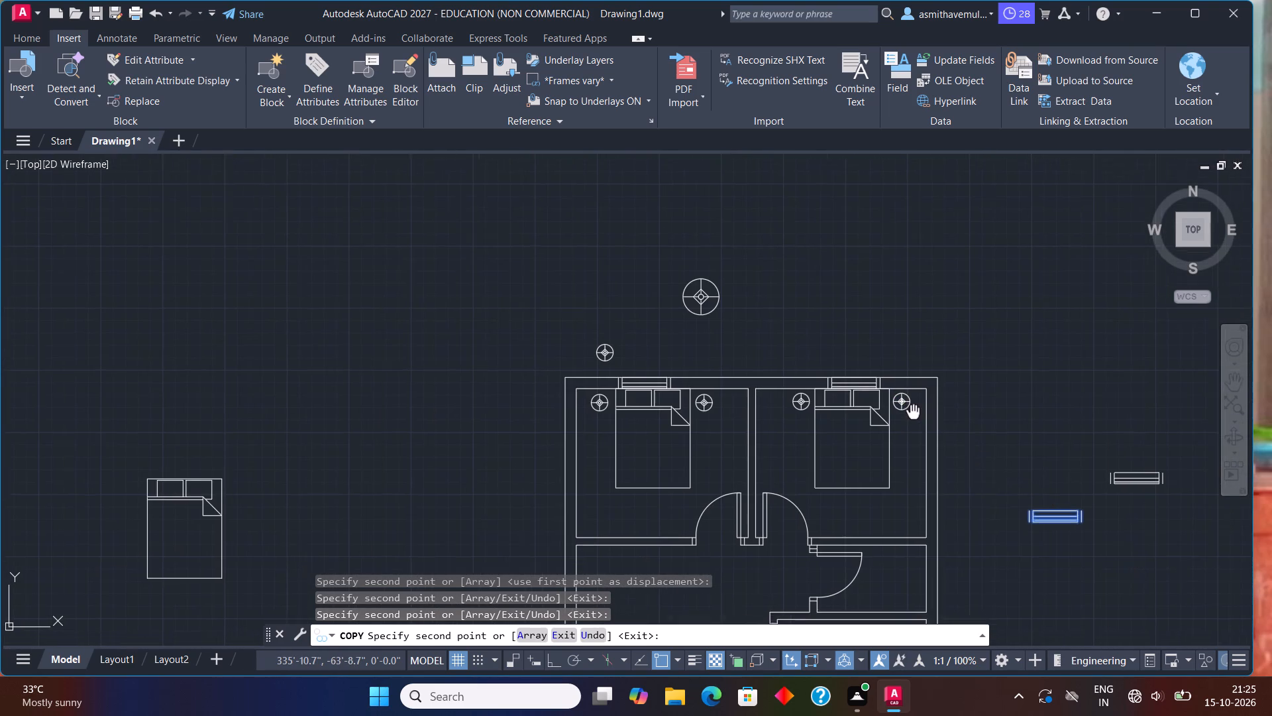
middle_click_drag(912, 412, 802, 326)
left_click(880, 318)
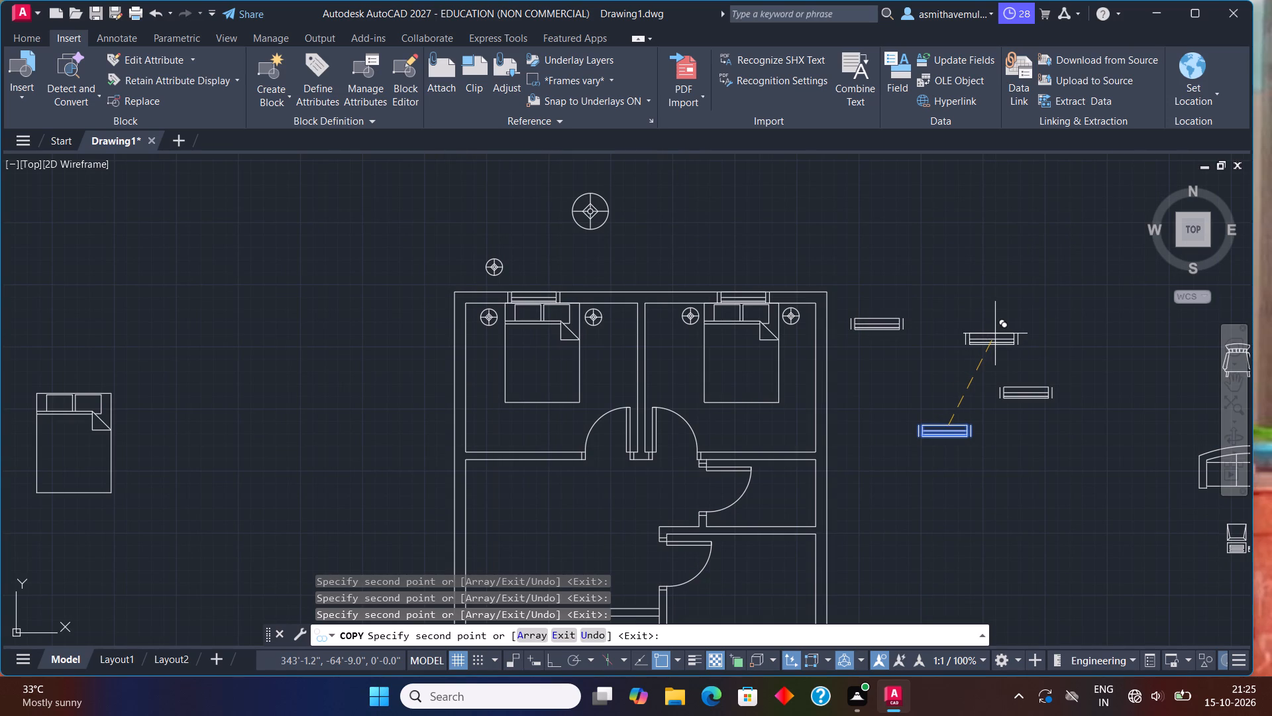
key("Escape")
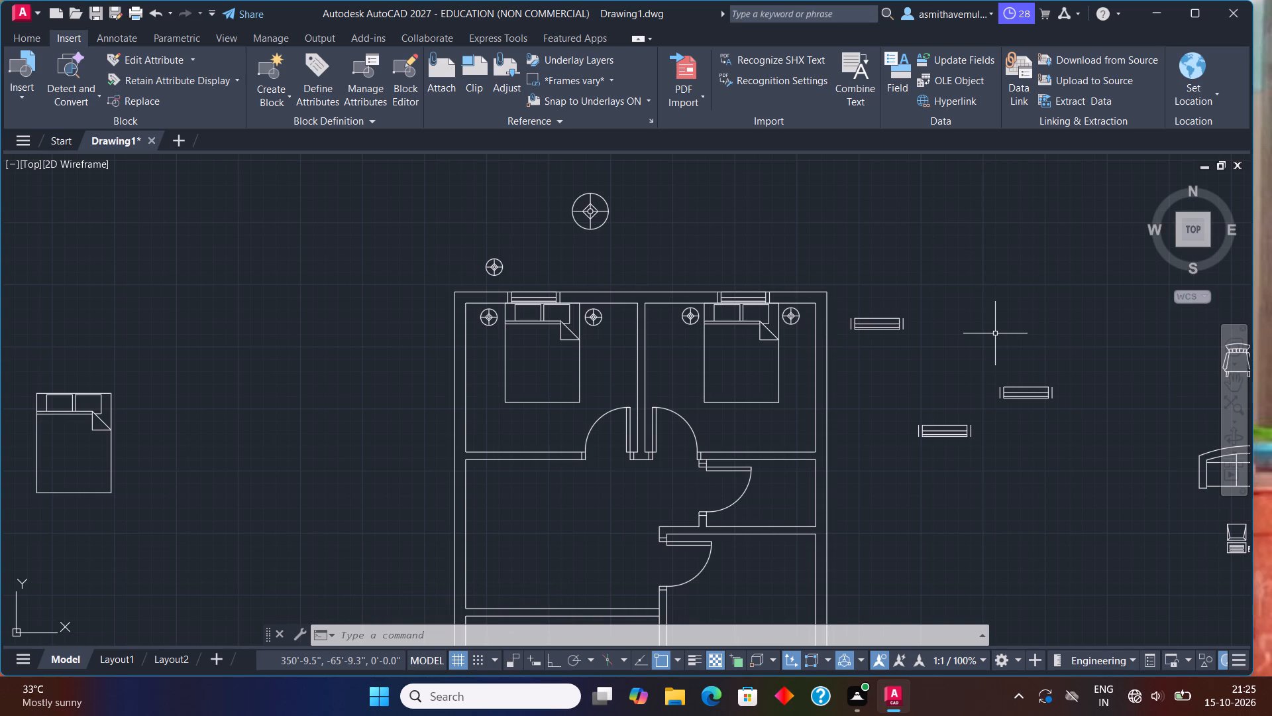
Rotate the original window symbol 90 degrees clockwise about its lower-left corner so it stands vertical.
left_click_drag(927, 408, 994, 439)
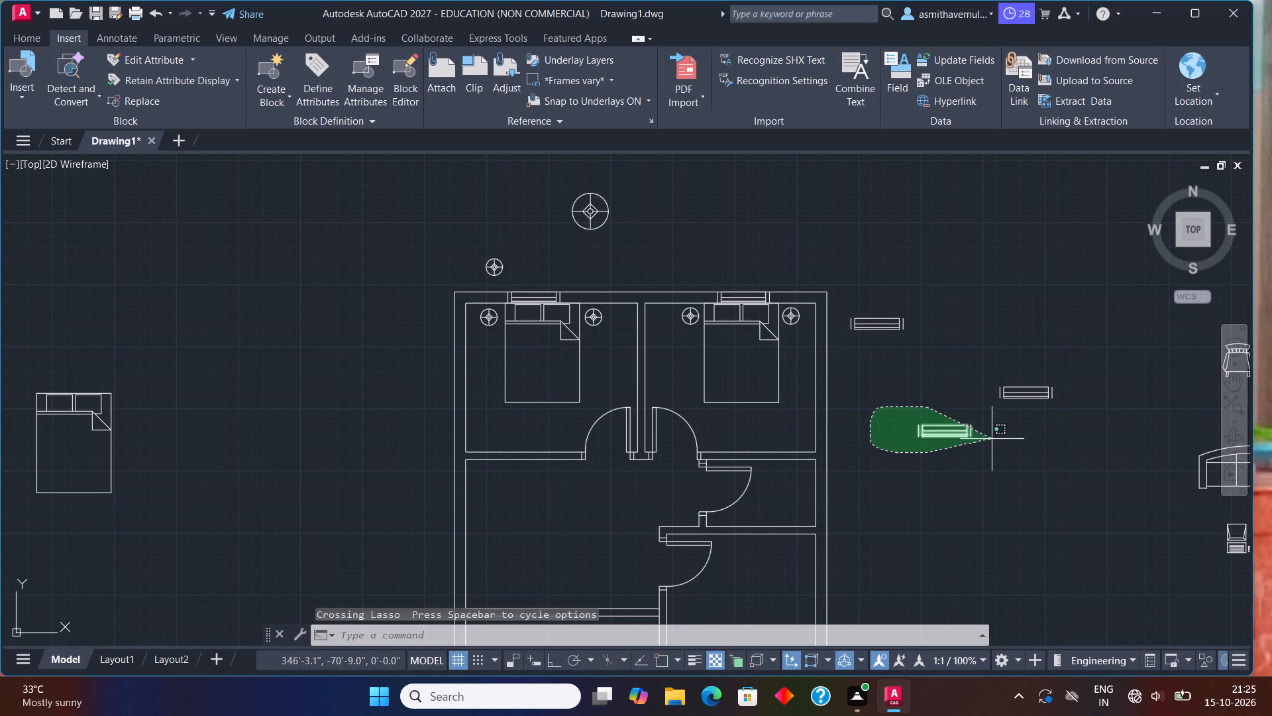
left_click_drag(994, 439, 1030, 432)
type("RO")
key("Return")
scroll(992, 394, "up", 1)
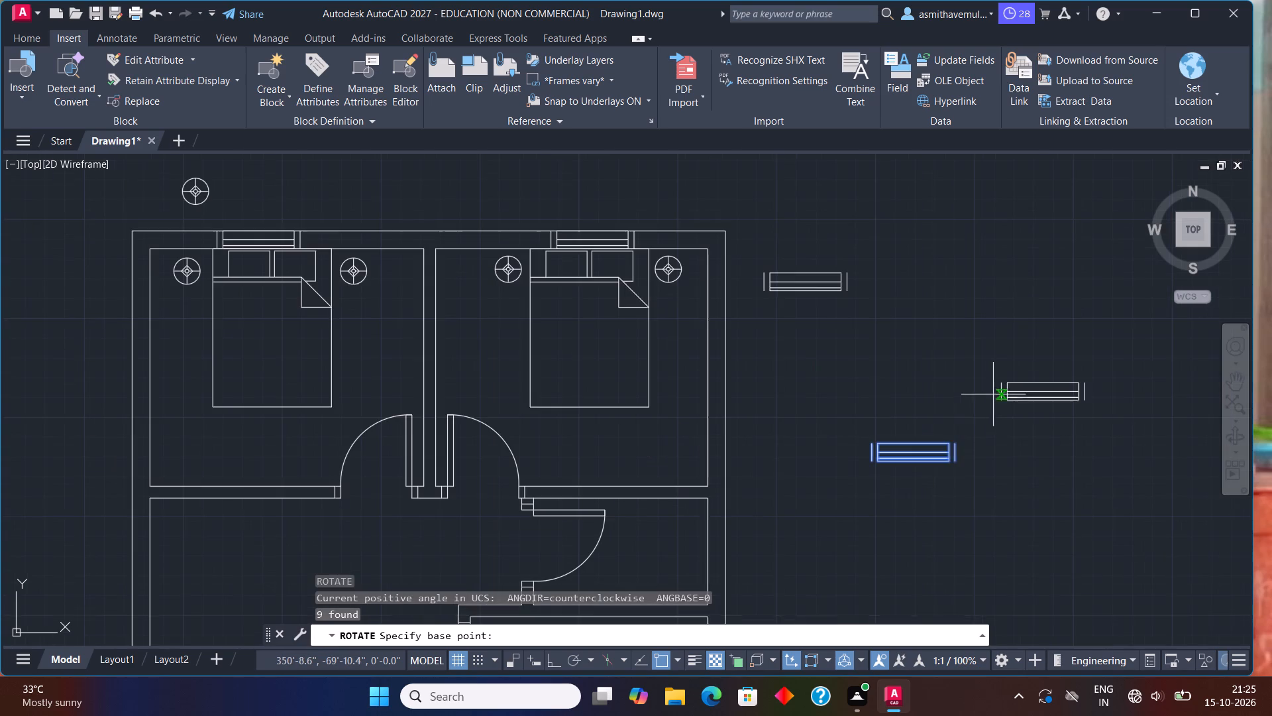
left_click(869, 463)
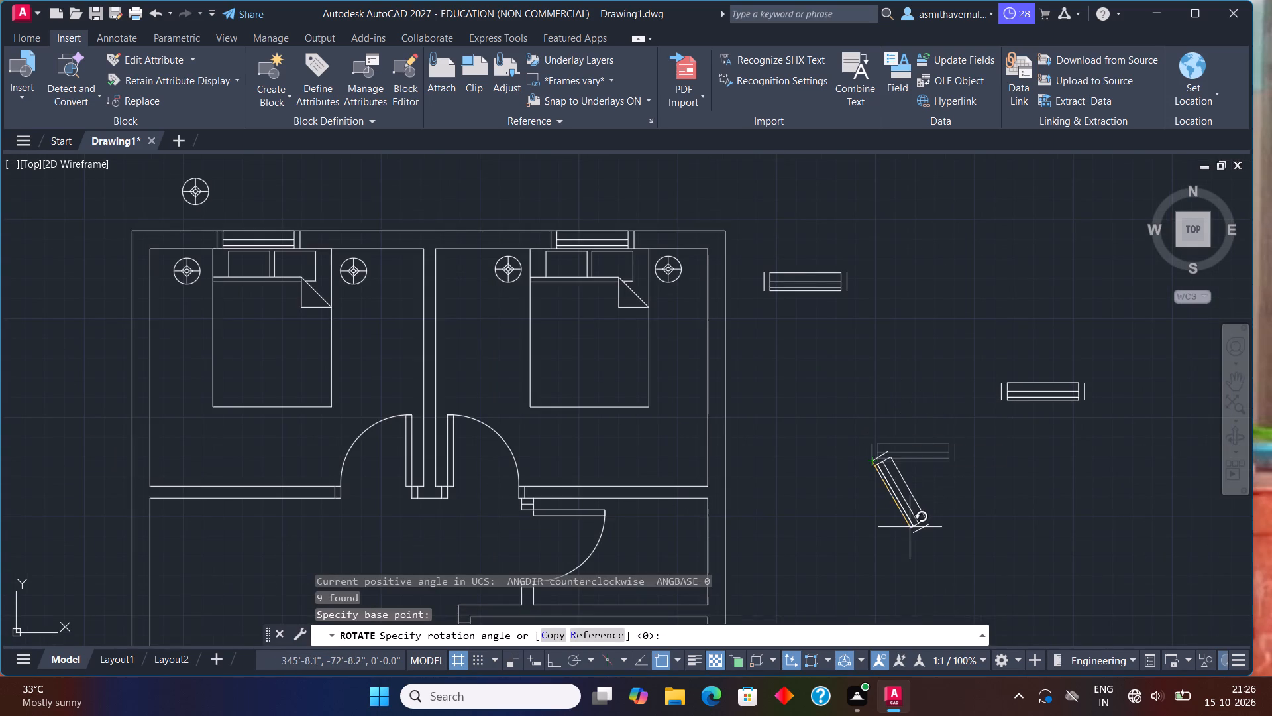
key("F8")
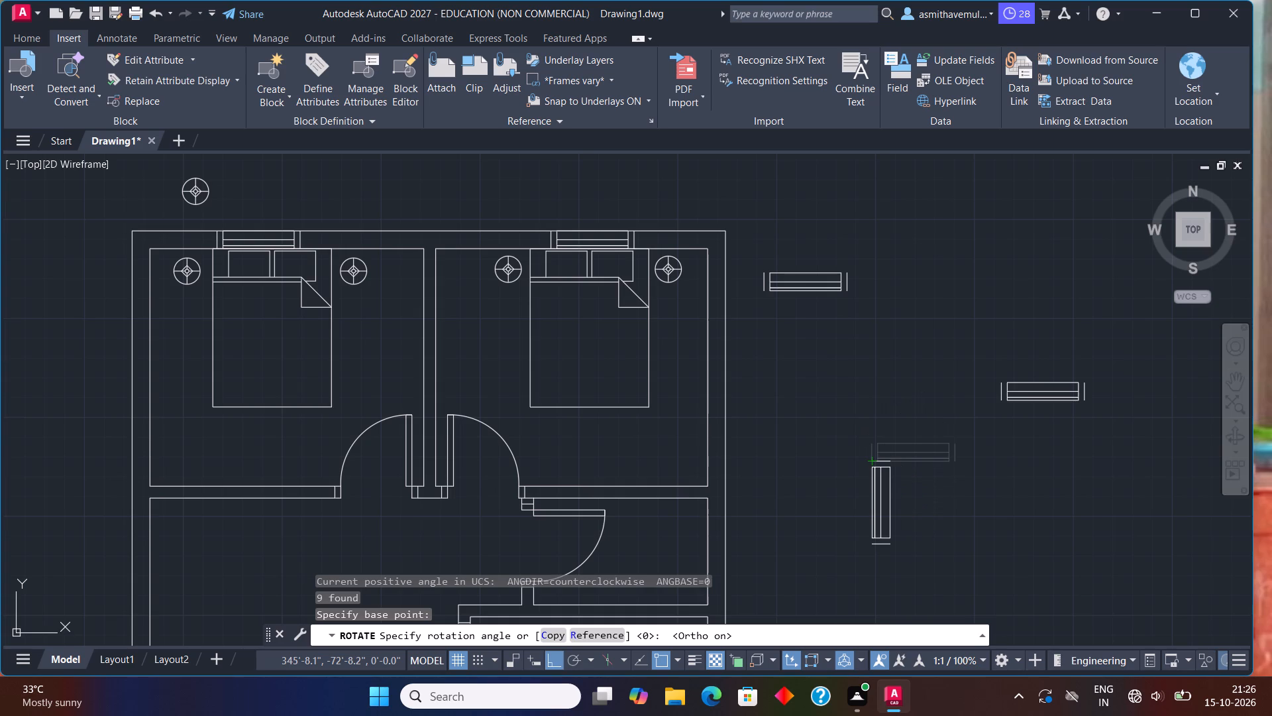
left_click(850, 499)
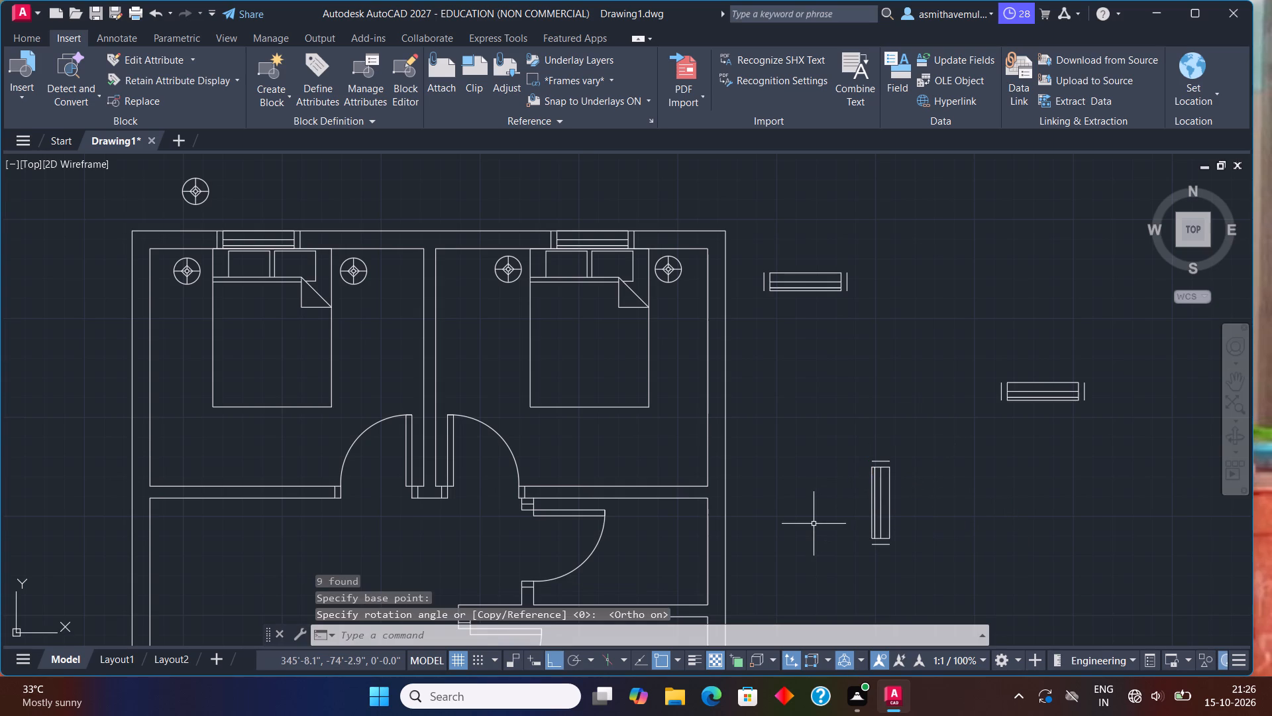
key("F8")
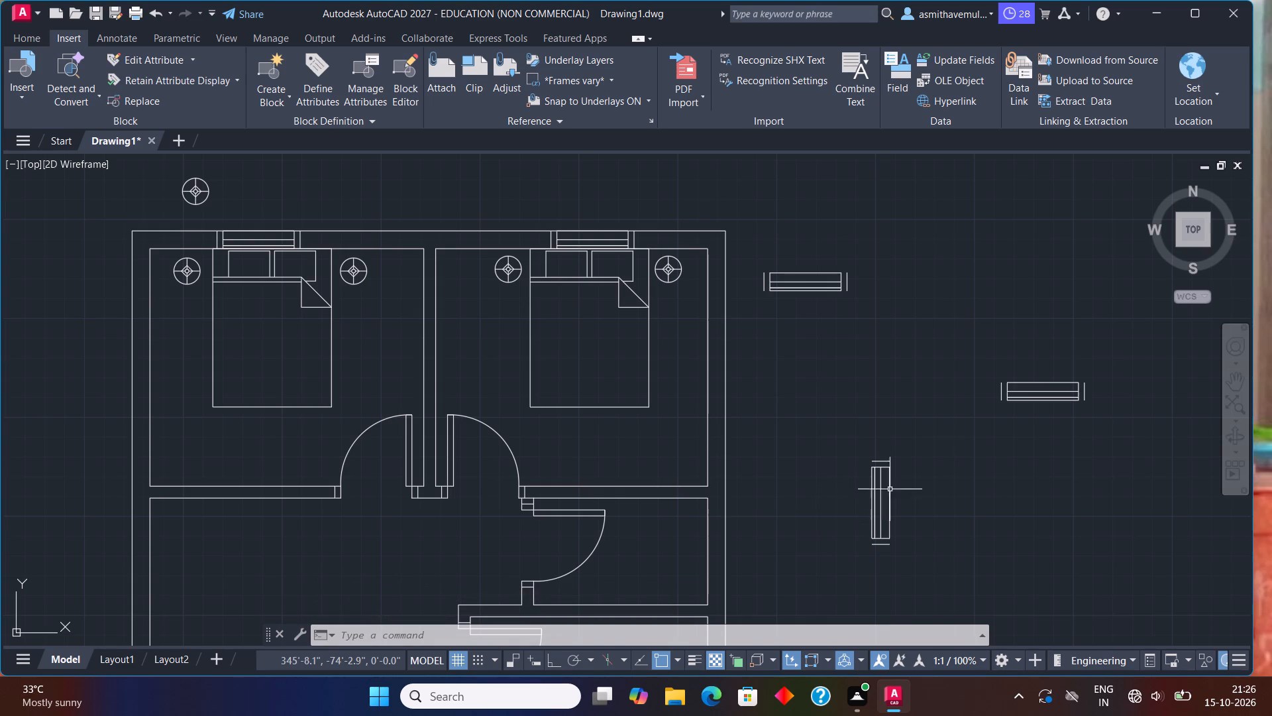
Copy the vertical window symbol by its top-left corner into the right outer wall of the upper-right bedroom.
left_click_drag(884, 439, 951, 550)
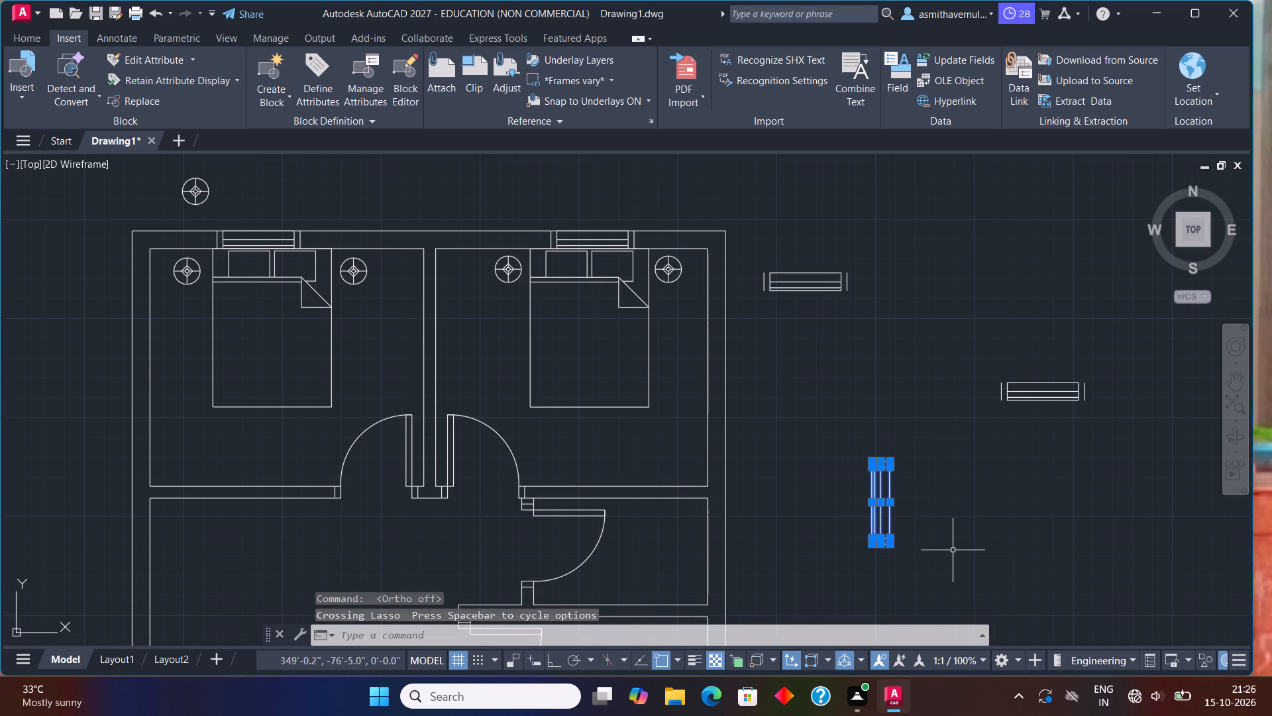
type("COPY")
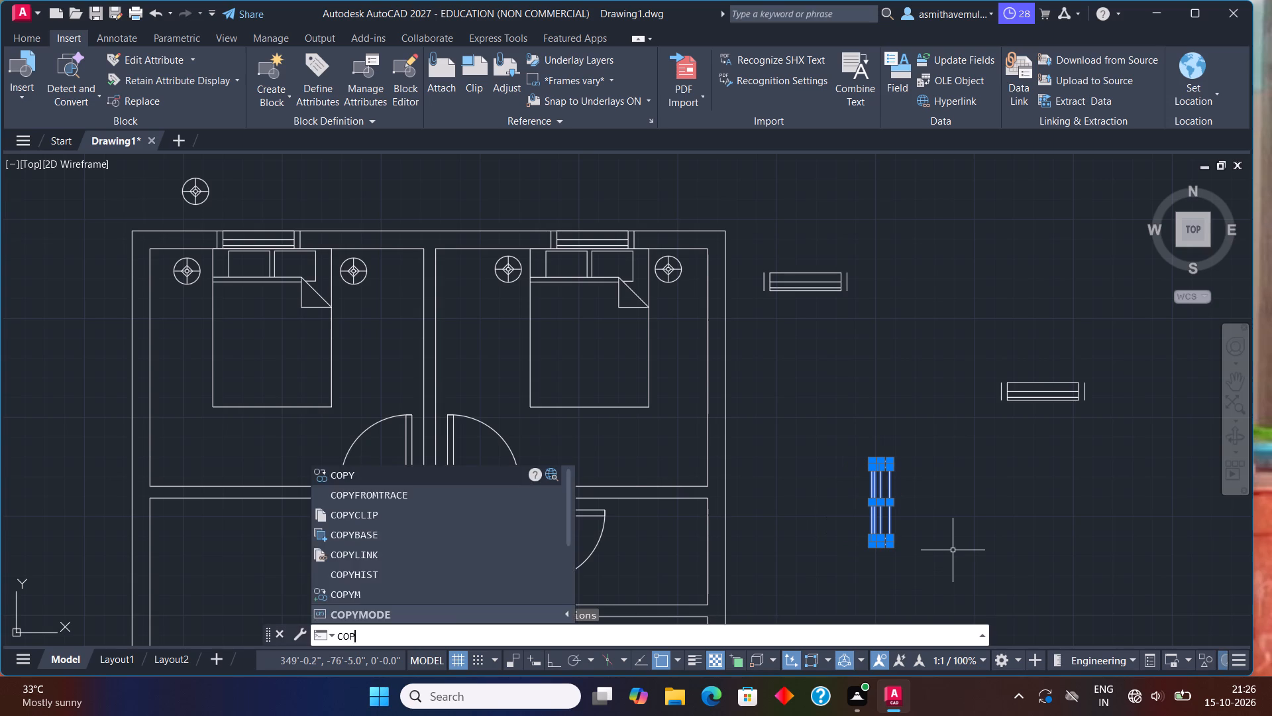
key("Return")
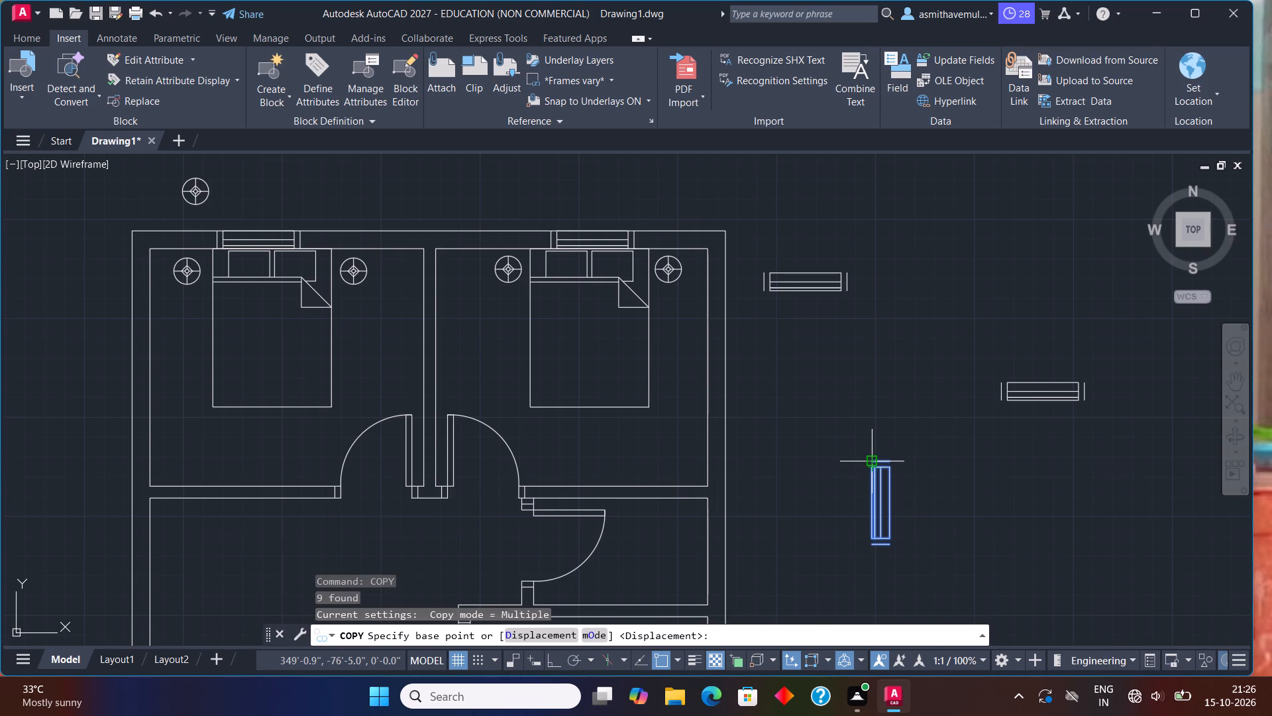
left_click(869, 460)
scroll(711, 351, "up", 2)
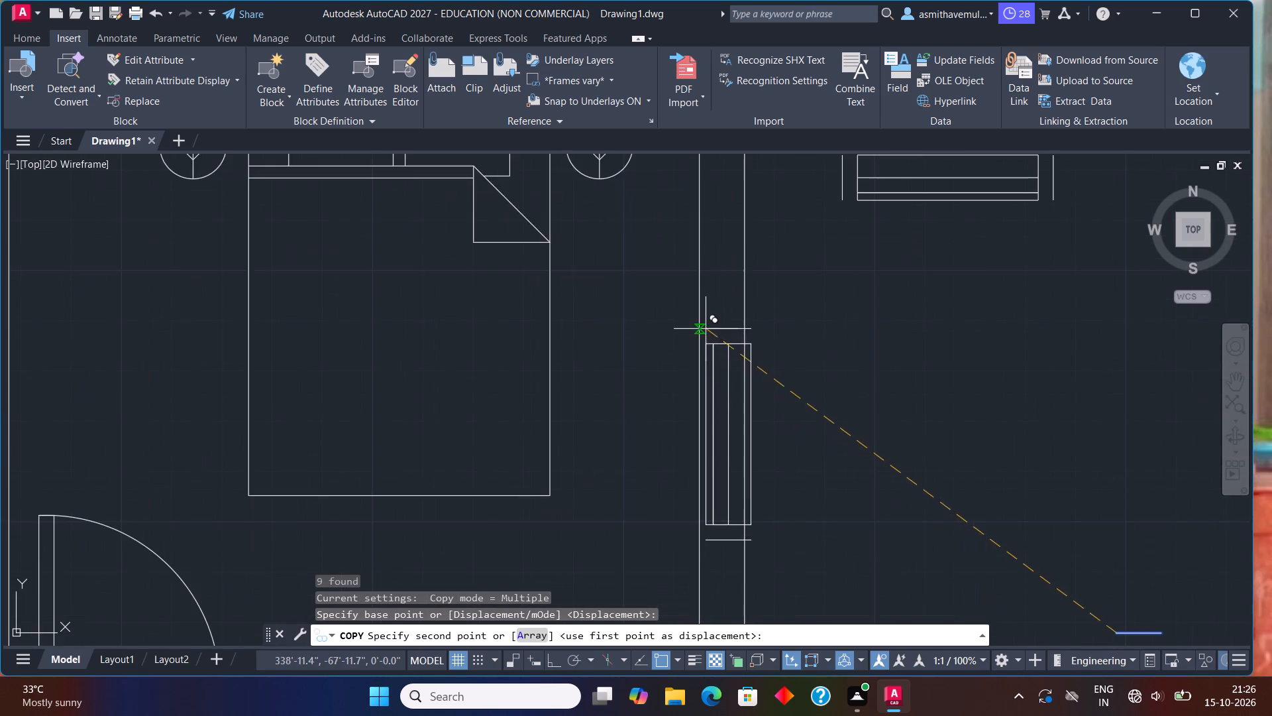
scroll(706, 329, "up", 2)
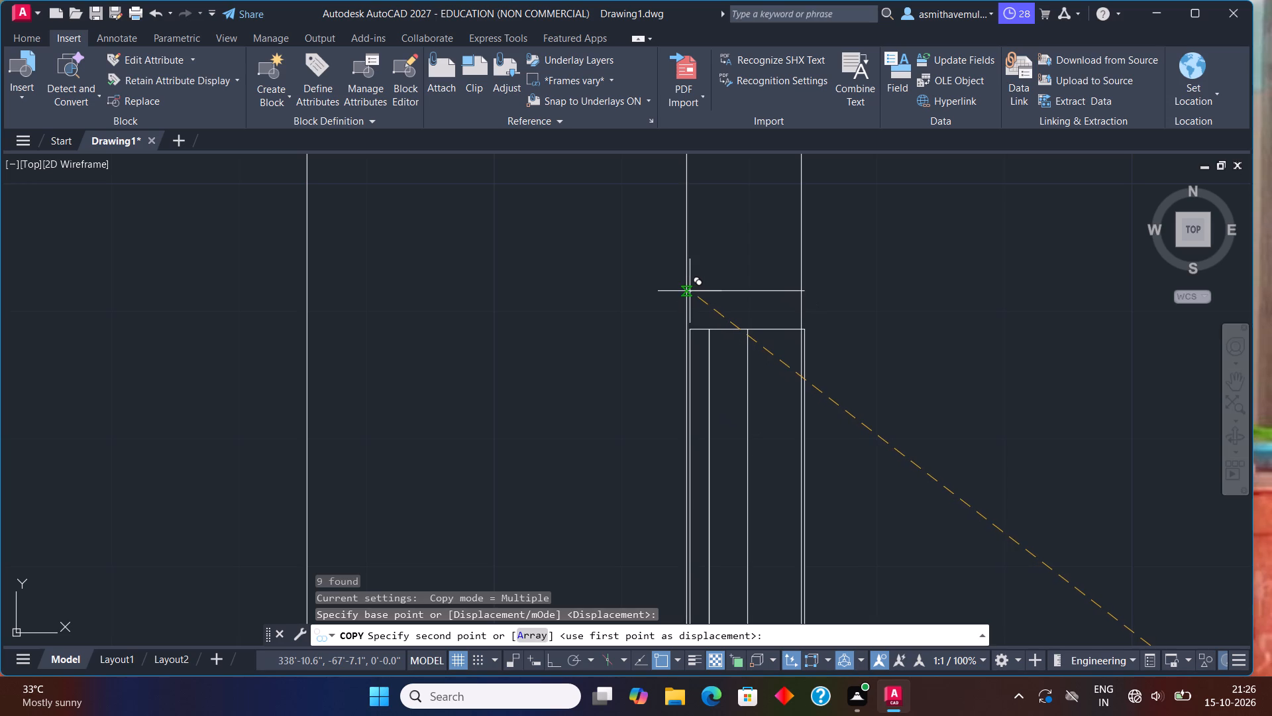
left_click(687, 291)
Place another copy of the vertical window symbol in the right outer wall of the lower small room and finish copying.
scroll(780, 345, "down", 4)
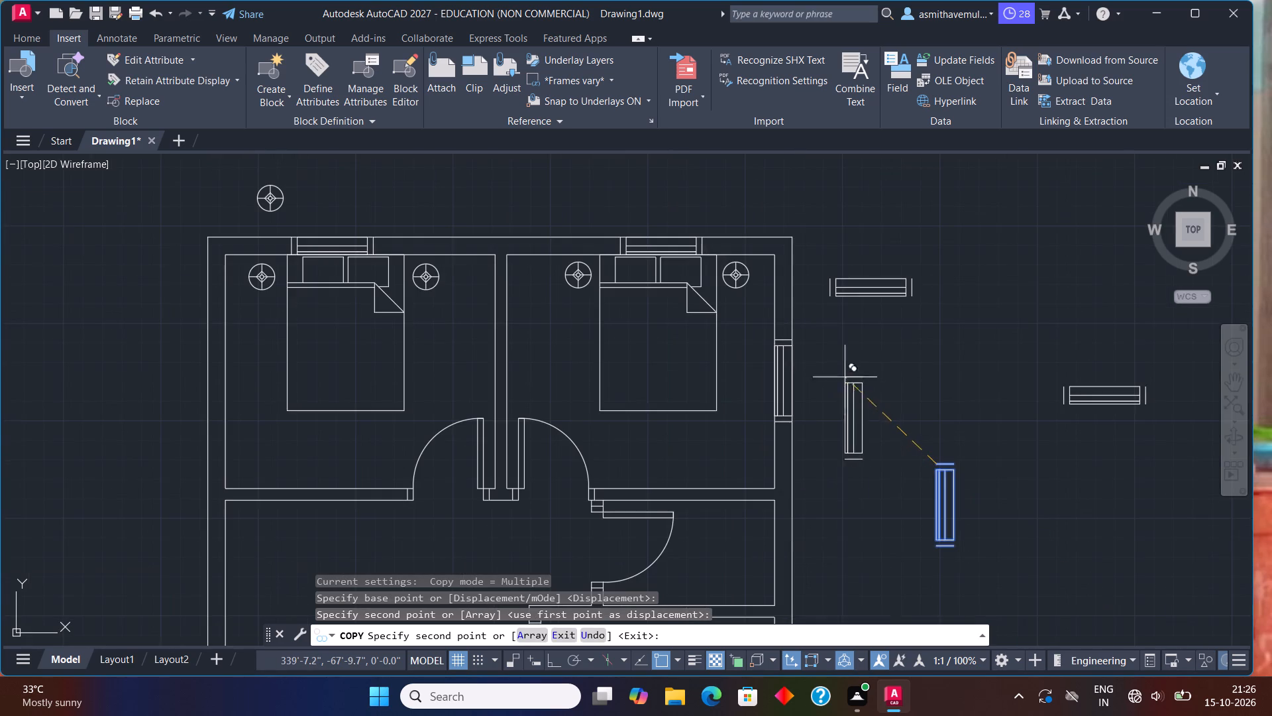
middle_click_drag(856, 389, 945, 78)
scroll(922, 204, "down", 2)
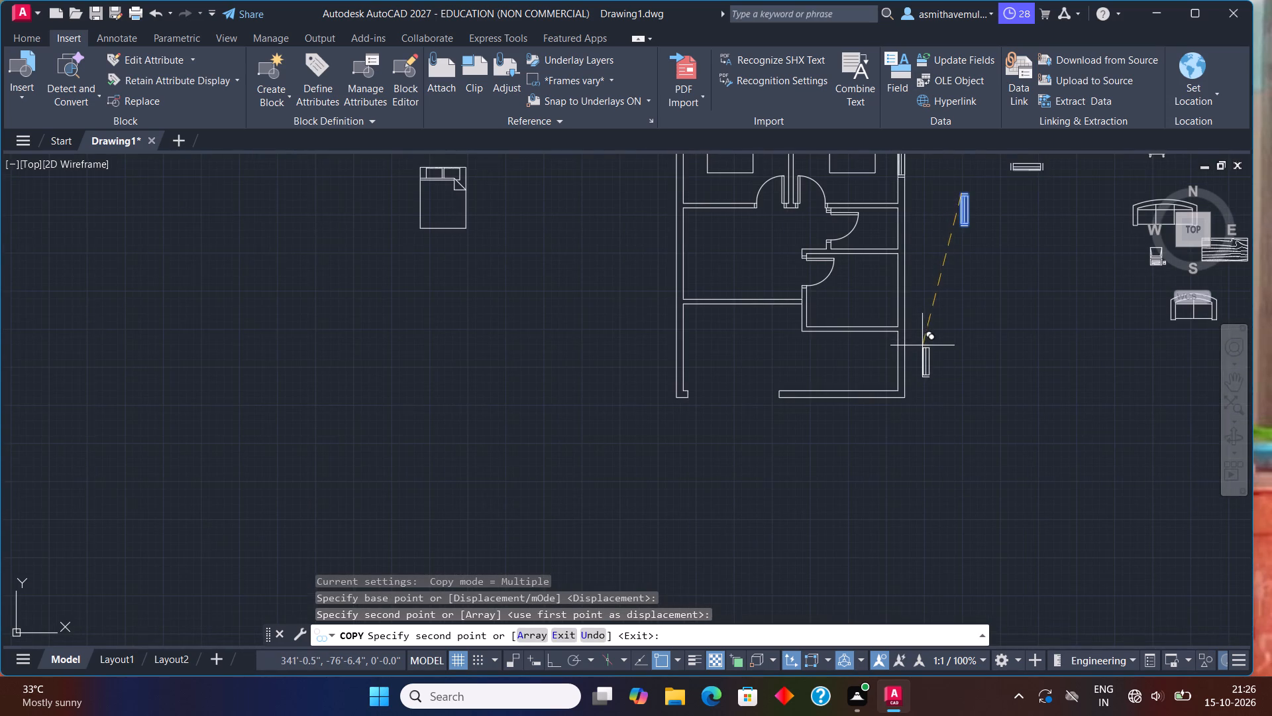
middle_click_drag(926, 343, 884, 308)
scroll(879, 289, "up", 3)
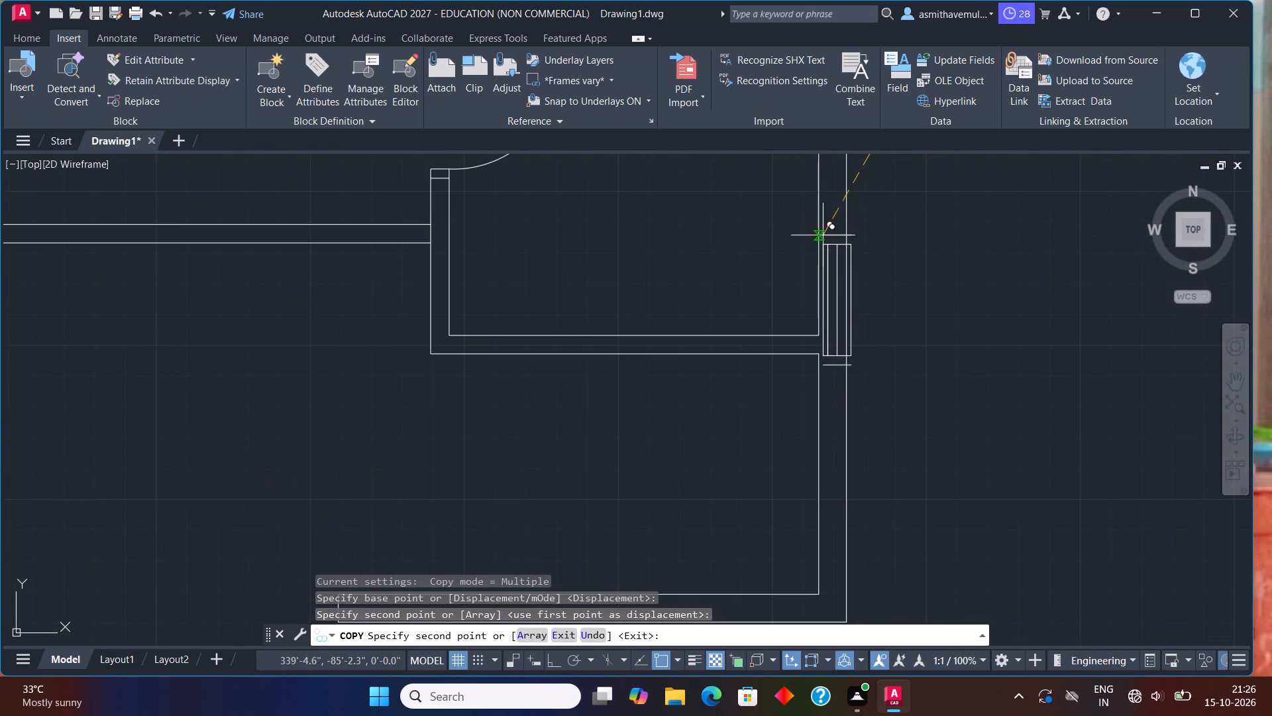
middle_click_drag(823, 235, 822, 423)
scroll(820, 343, "up", 2)
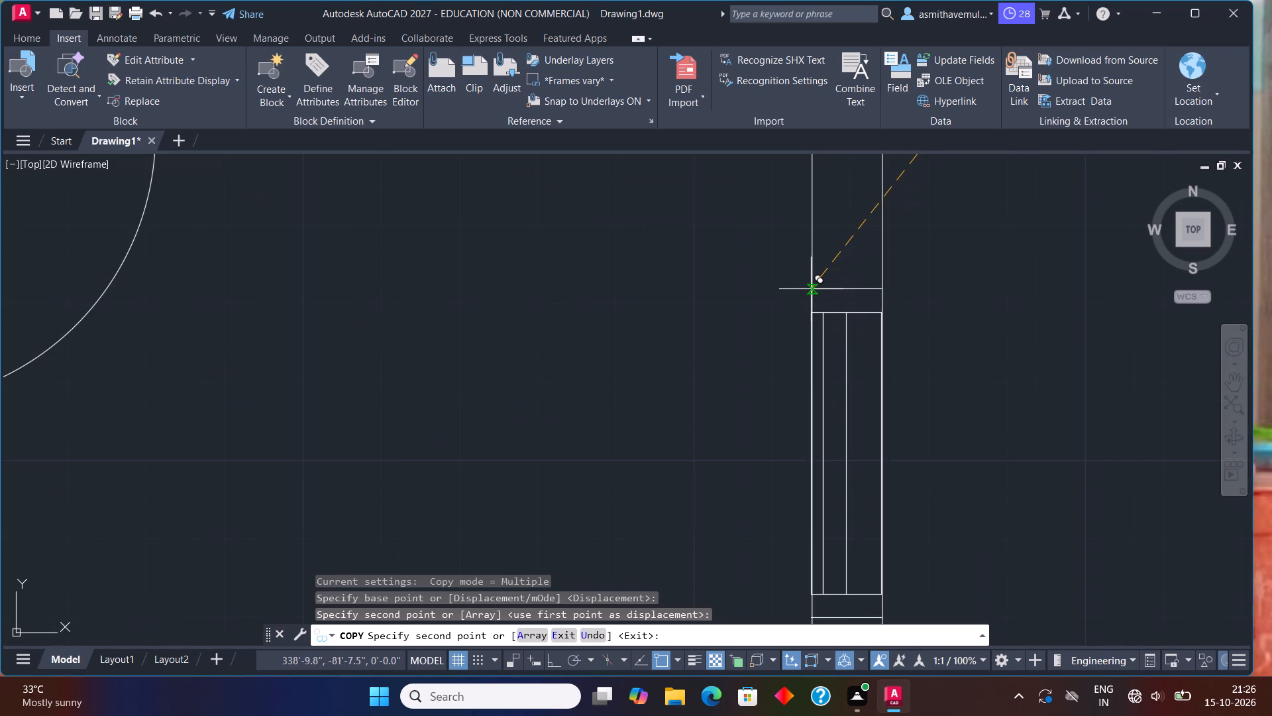
left_click(811, 289)
scroll(900, 308, "down", 3)
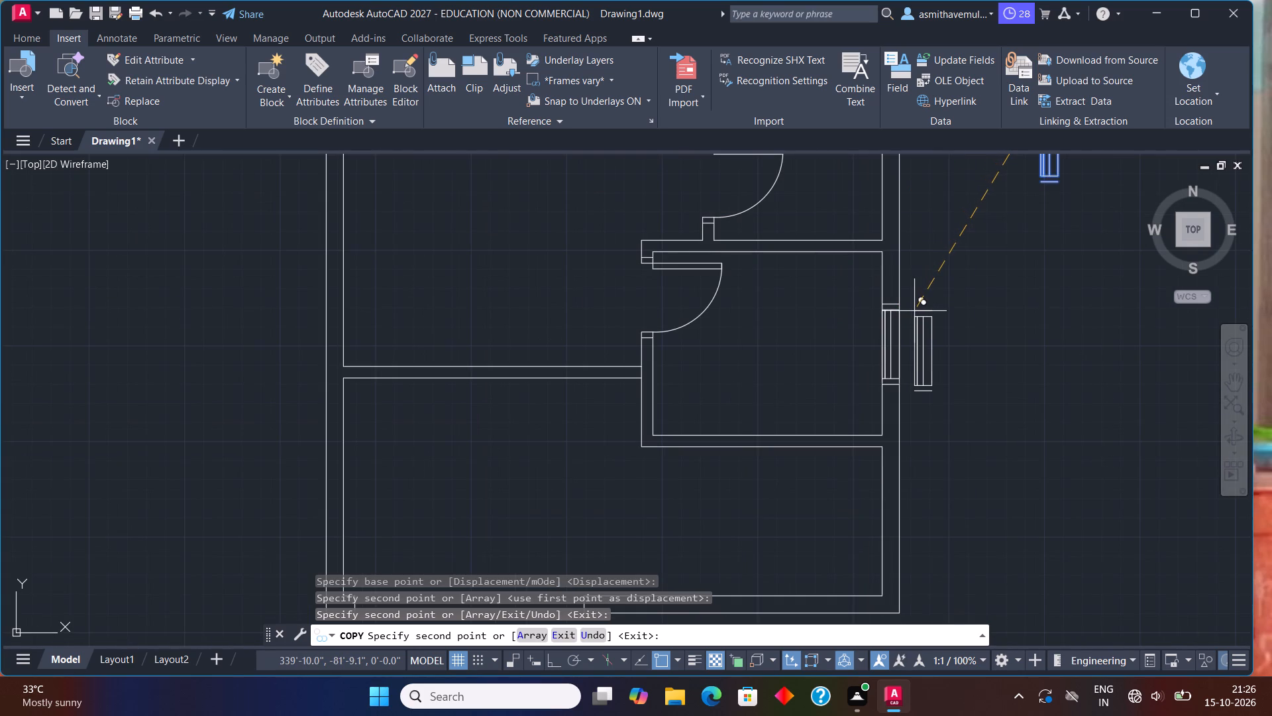
key("Escape")
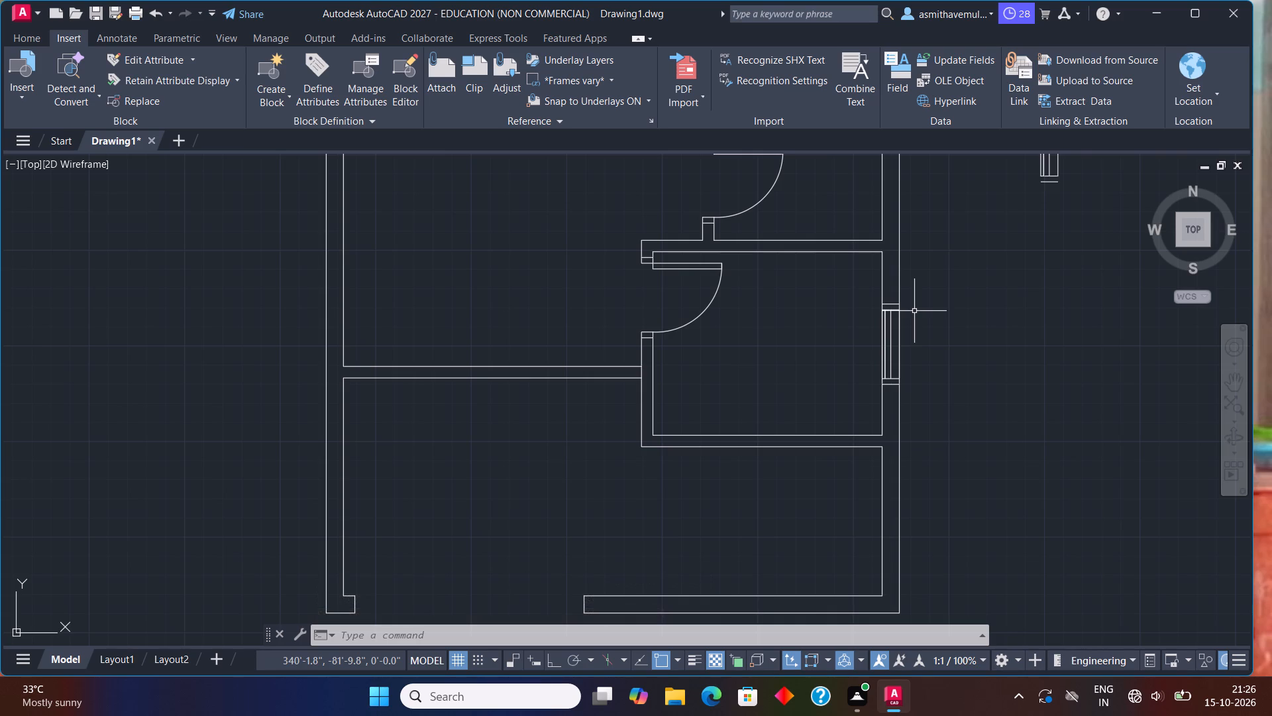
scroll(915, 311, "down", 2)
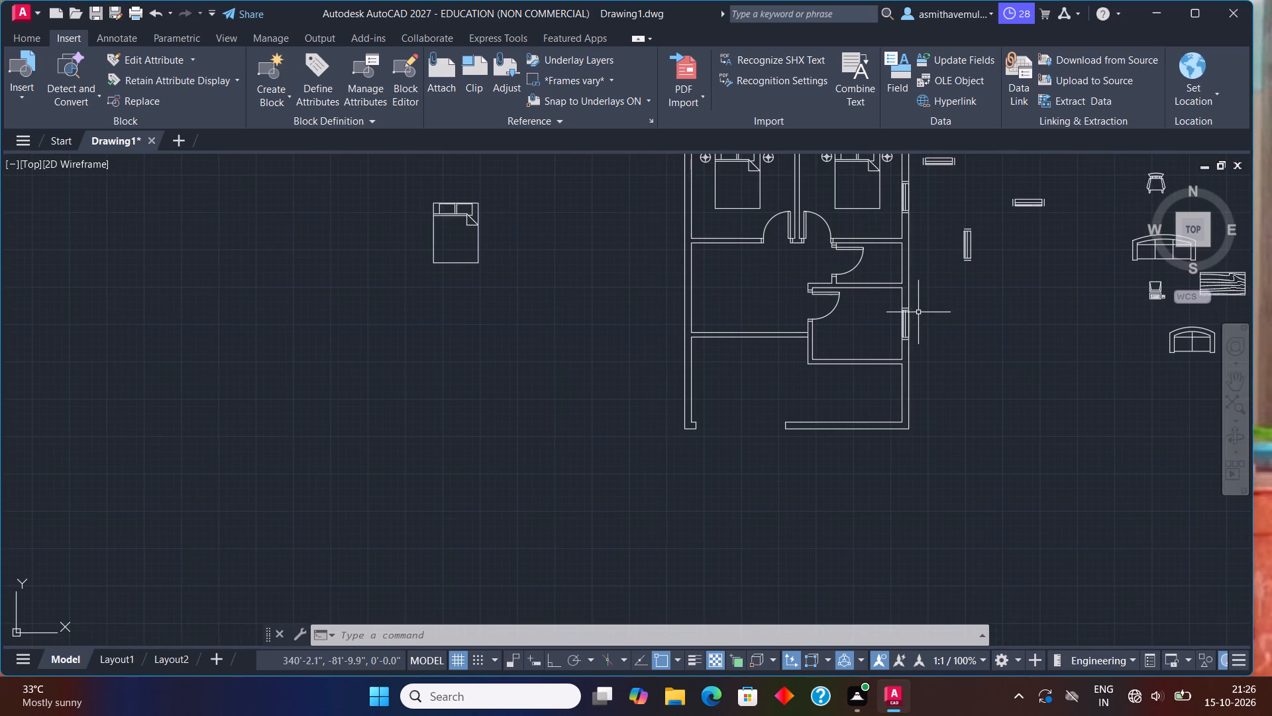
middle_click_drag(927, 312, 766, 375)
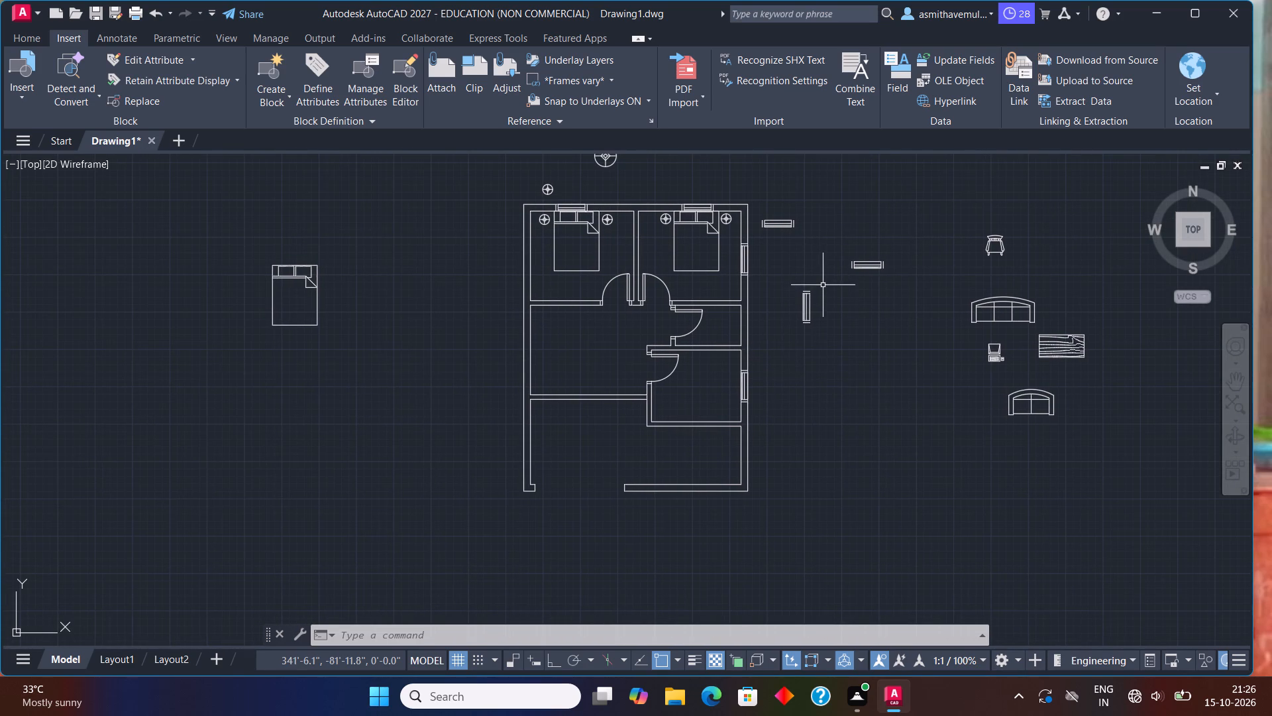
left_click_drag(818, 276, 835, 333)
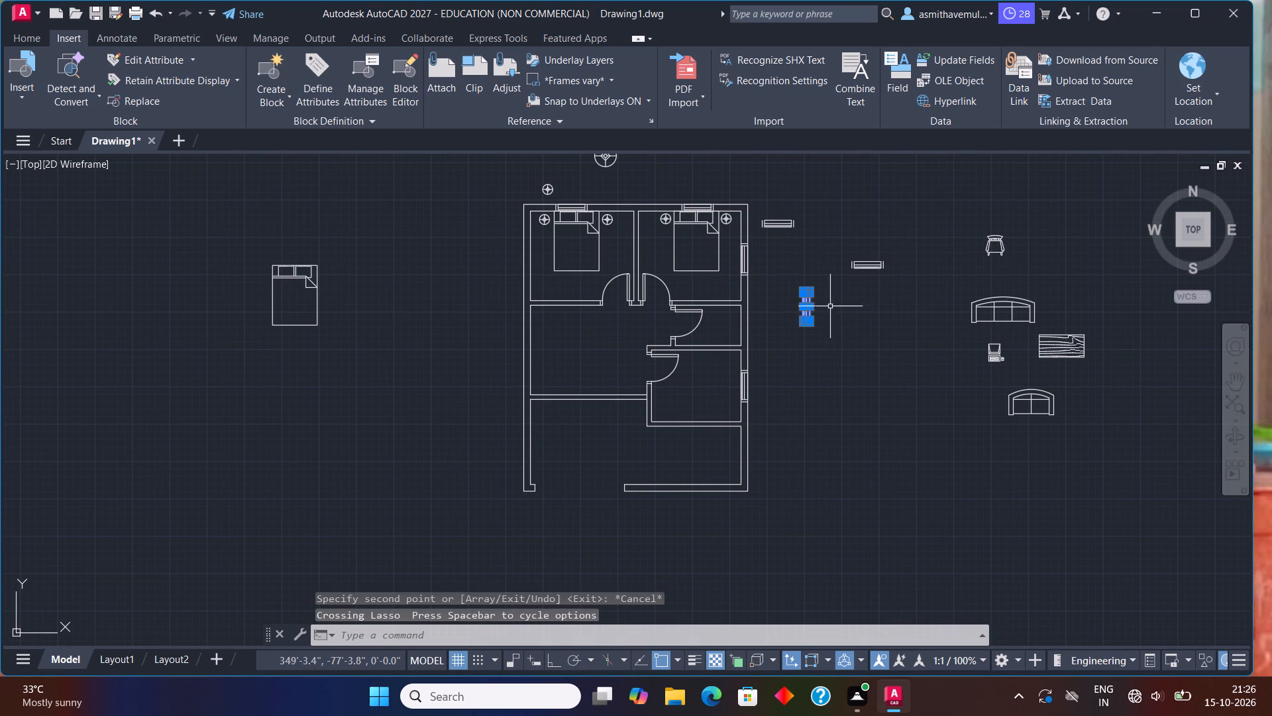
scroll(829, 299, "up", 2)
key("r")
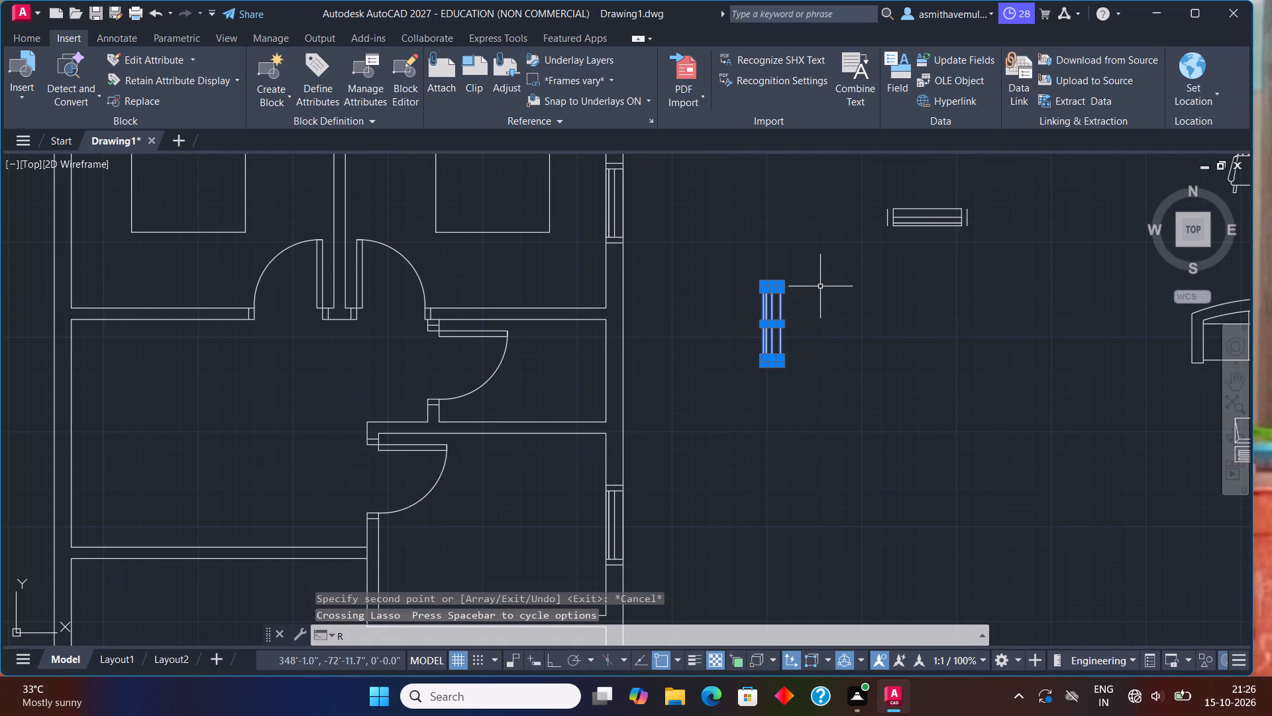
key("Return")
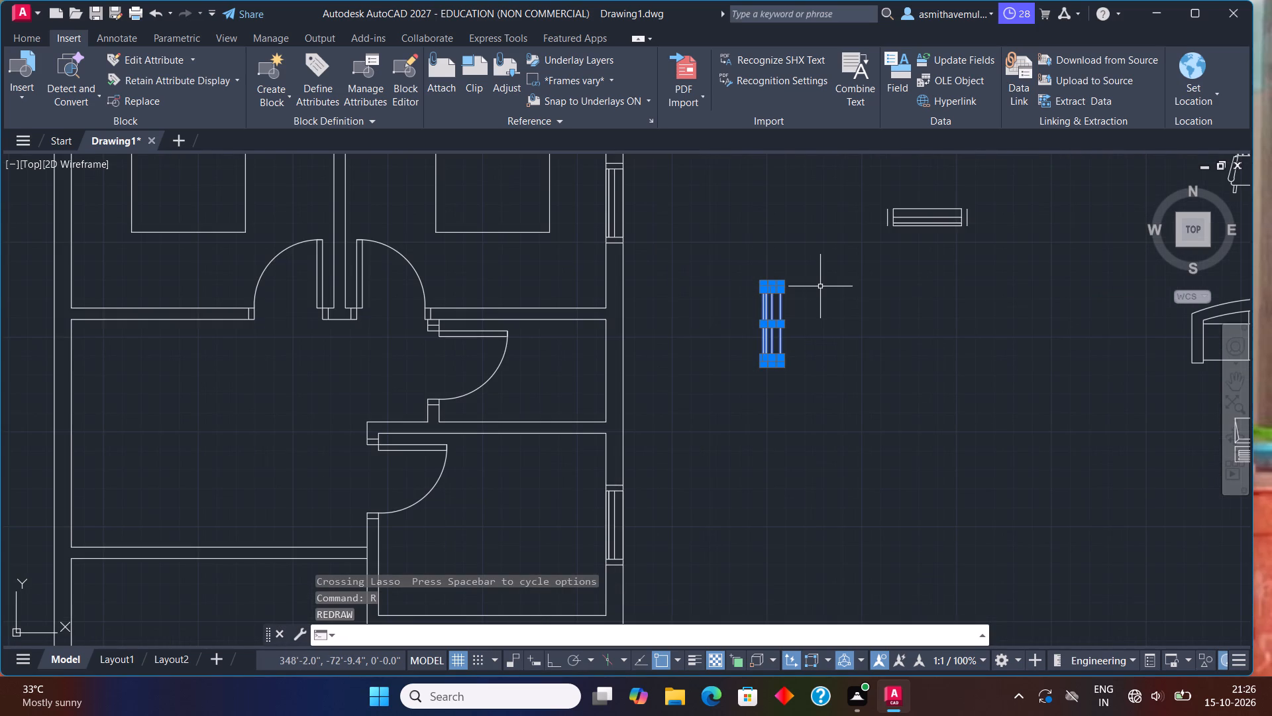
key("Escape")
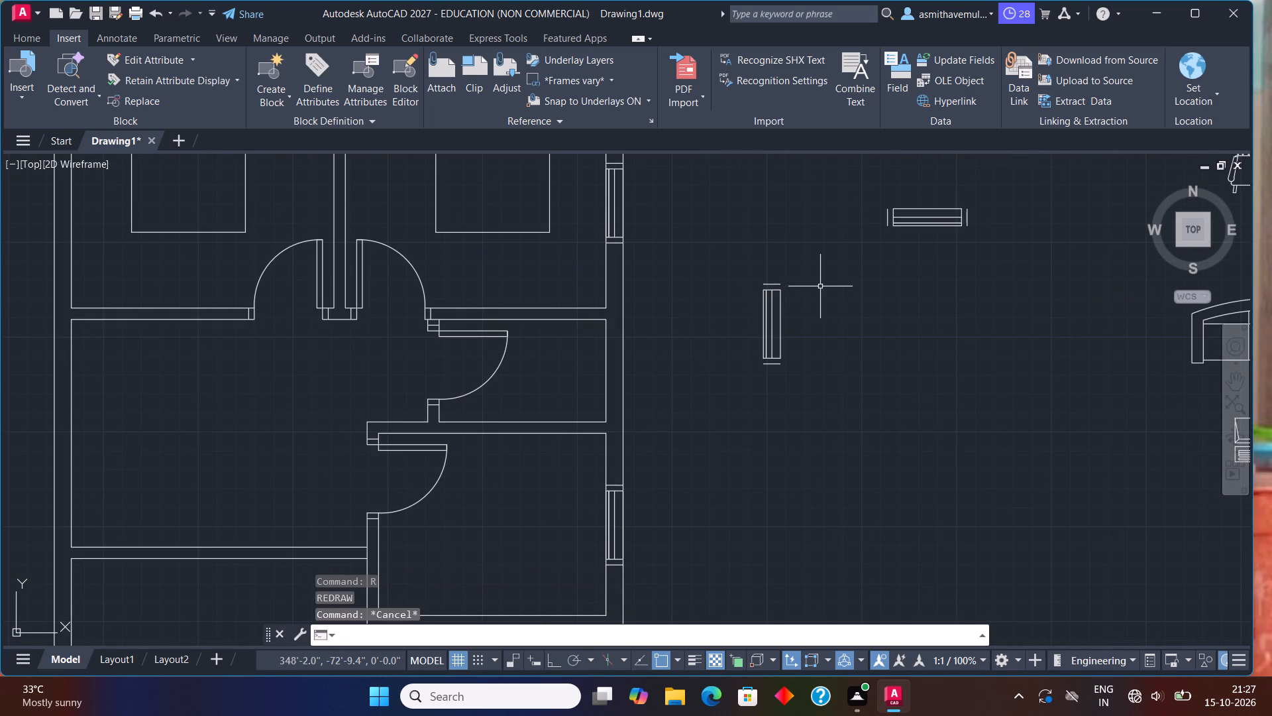
Rotate the spare vertical window symbol outside the plan 180 degrees about its lower-left corner.
scroll(820, 286, "up", 1)
type("RO")
key("Return")
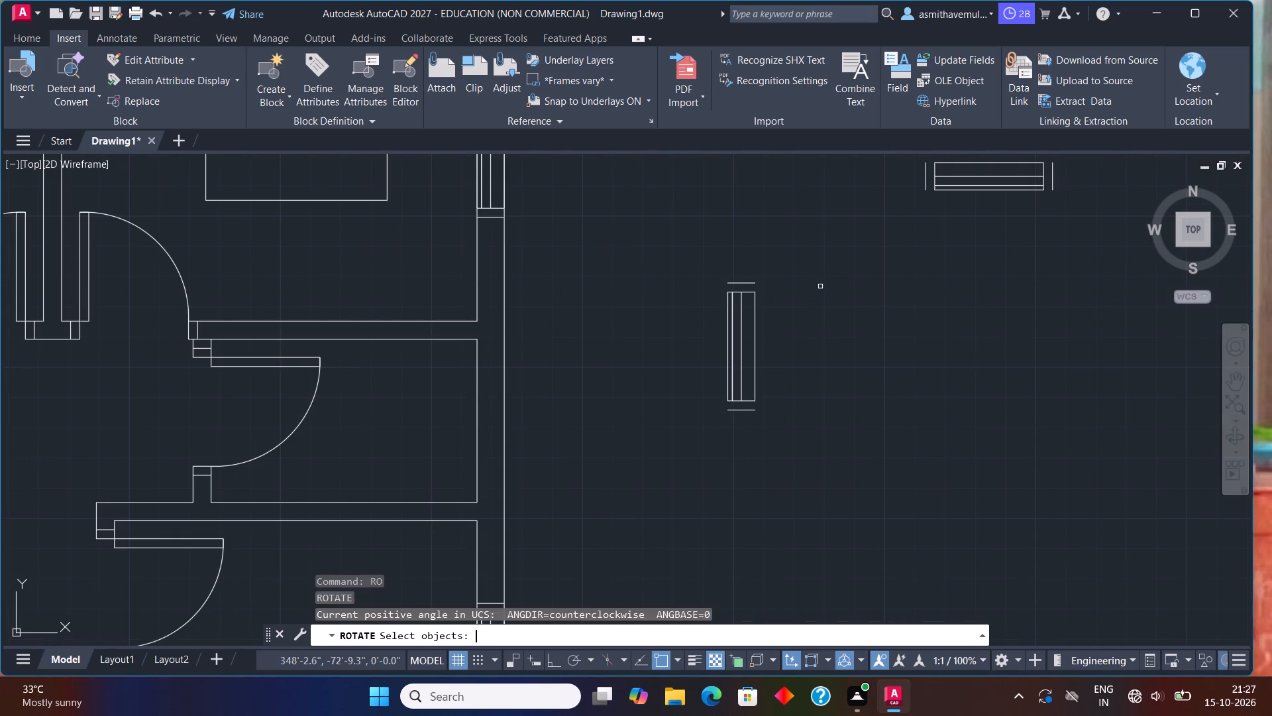
left_click_drag(811, 280, 692, 477)
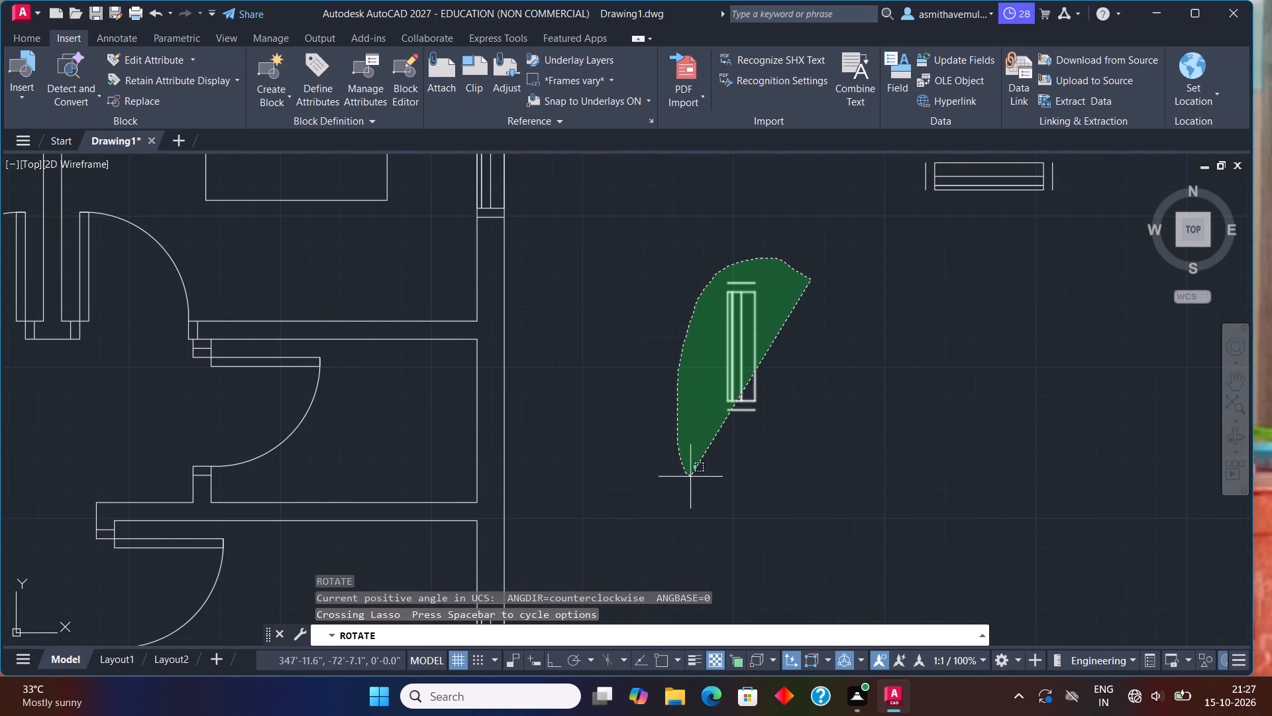
left_click_drag(692, 477, 793, 456)
key("Return")
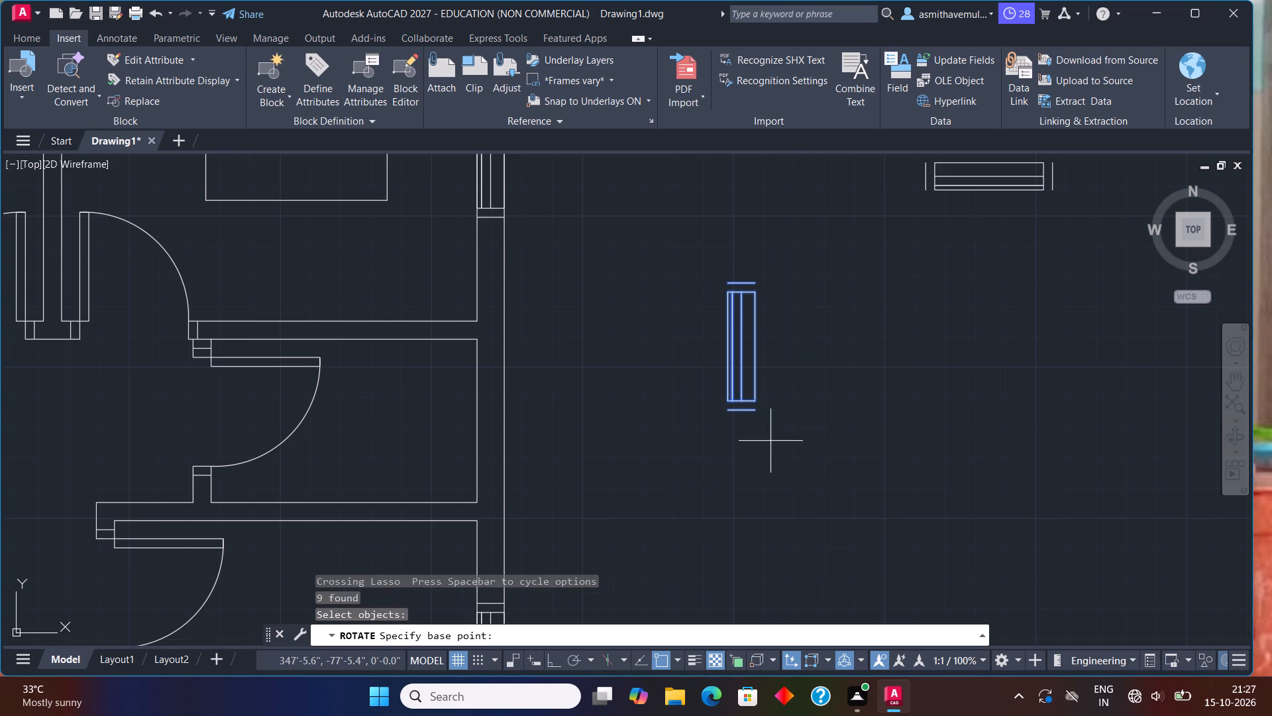
left_click(727, 409)
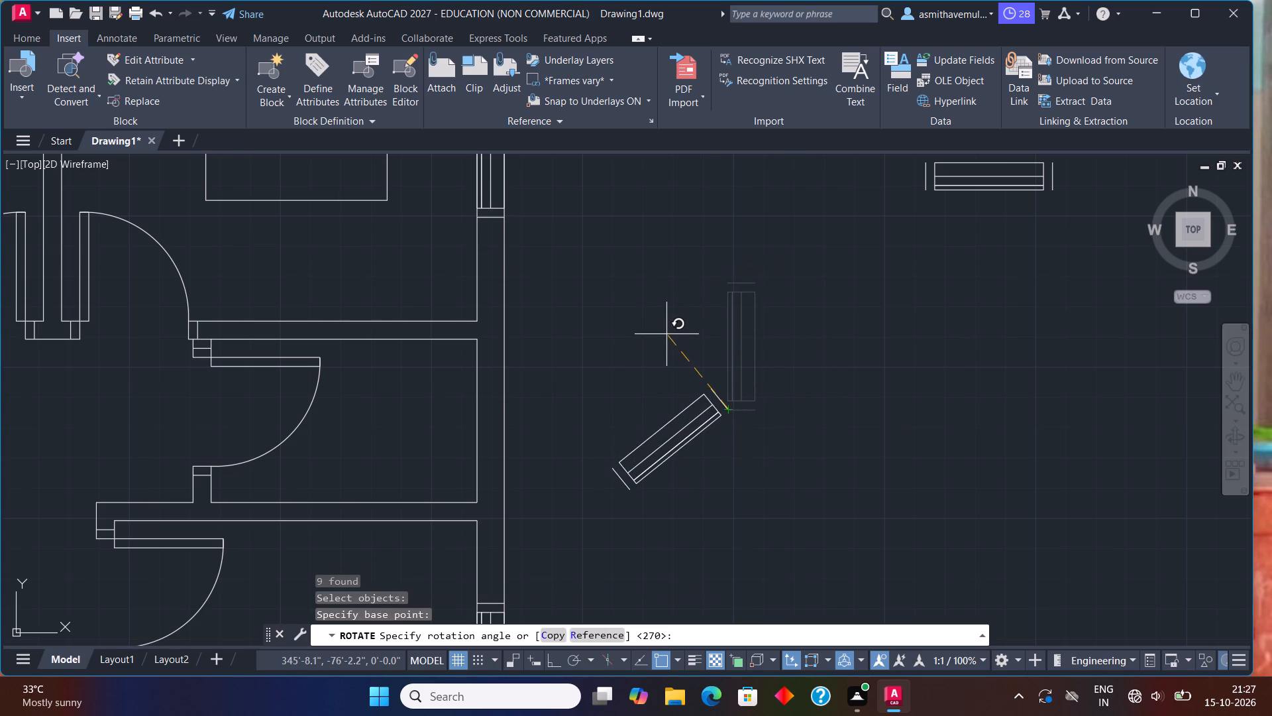
key("F8")
scroll(666, 334, "down", 2)
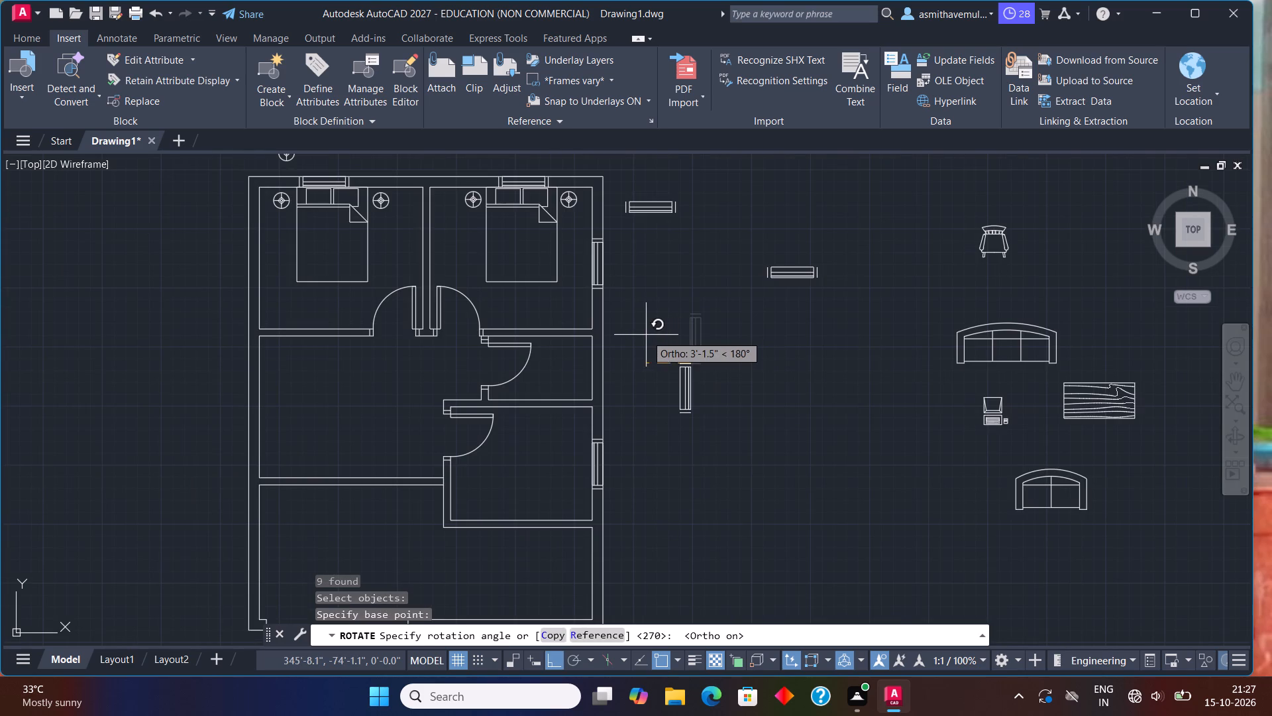
left_click(639, 336)
Copy the rotated window symbol by its top-right corner into the left outer wall of the upper-left bedroom, beside the bed.
scroll(670, 360, "up", 1)
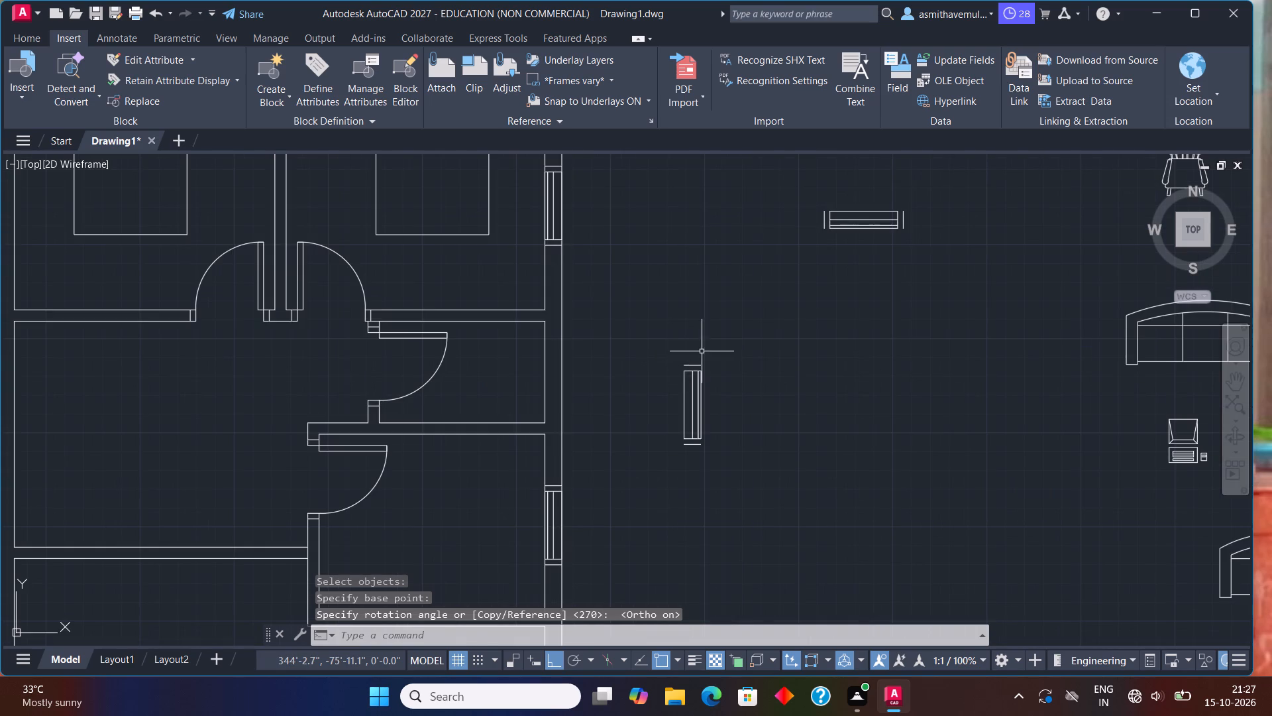
left_click_drag(702, 351, 788, 457)
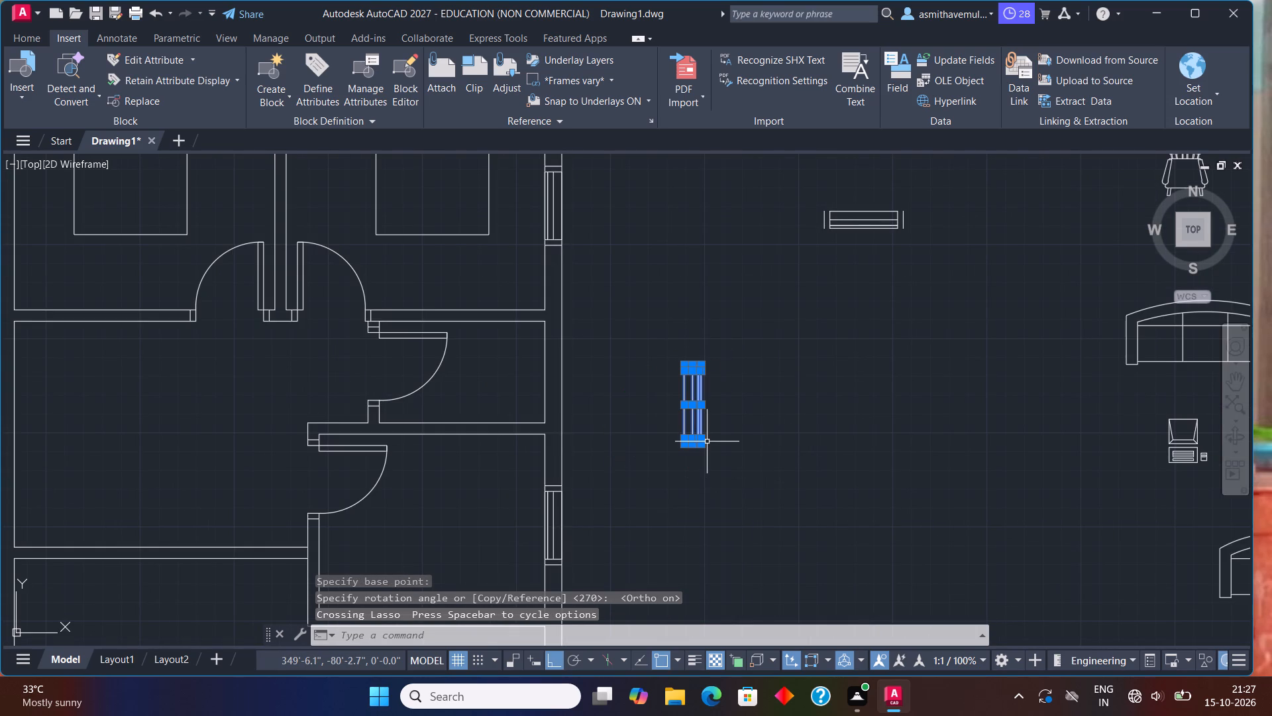
key("F8")
type("COPY")
key("Return")
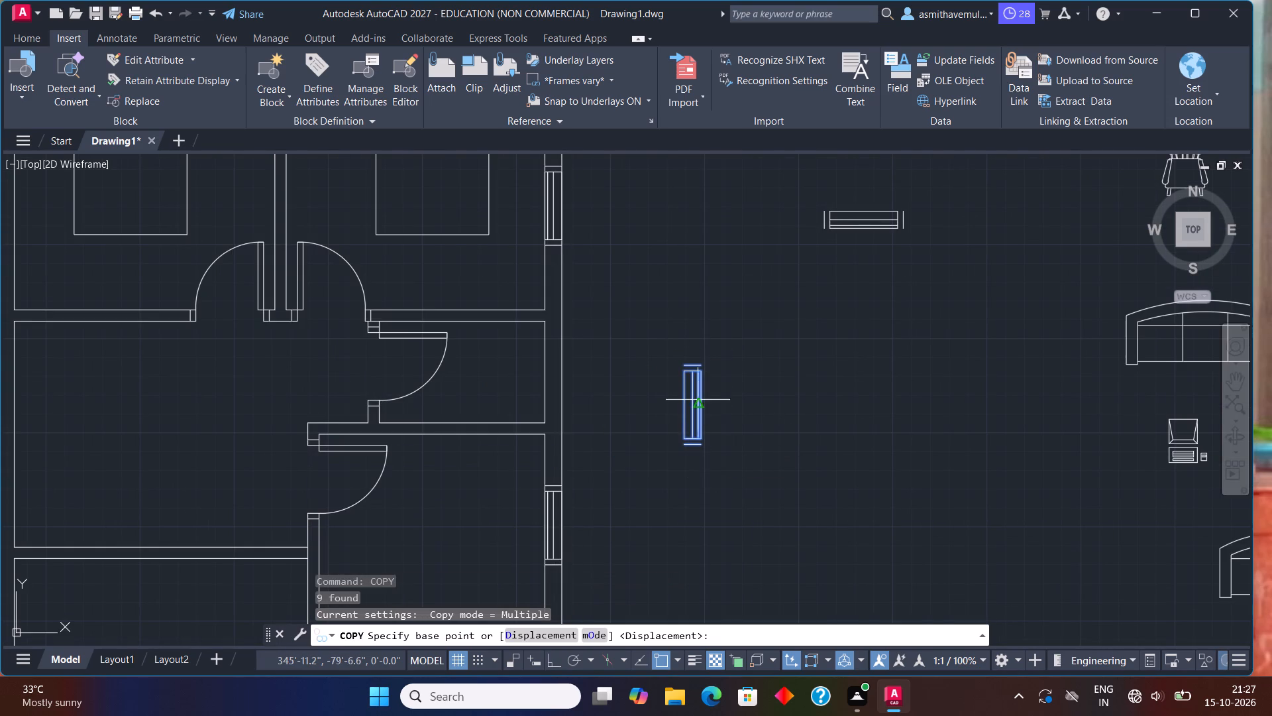
left_click(705, 363)
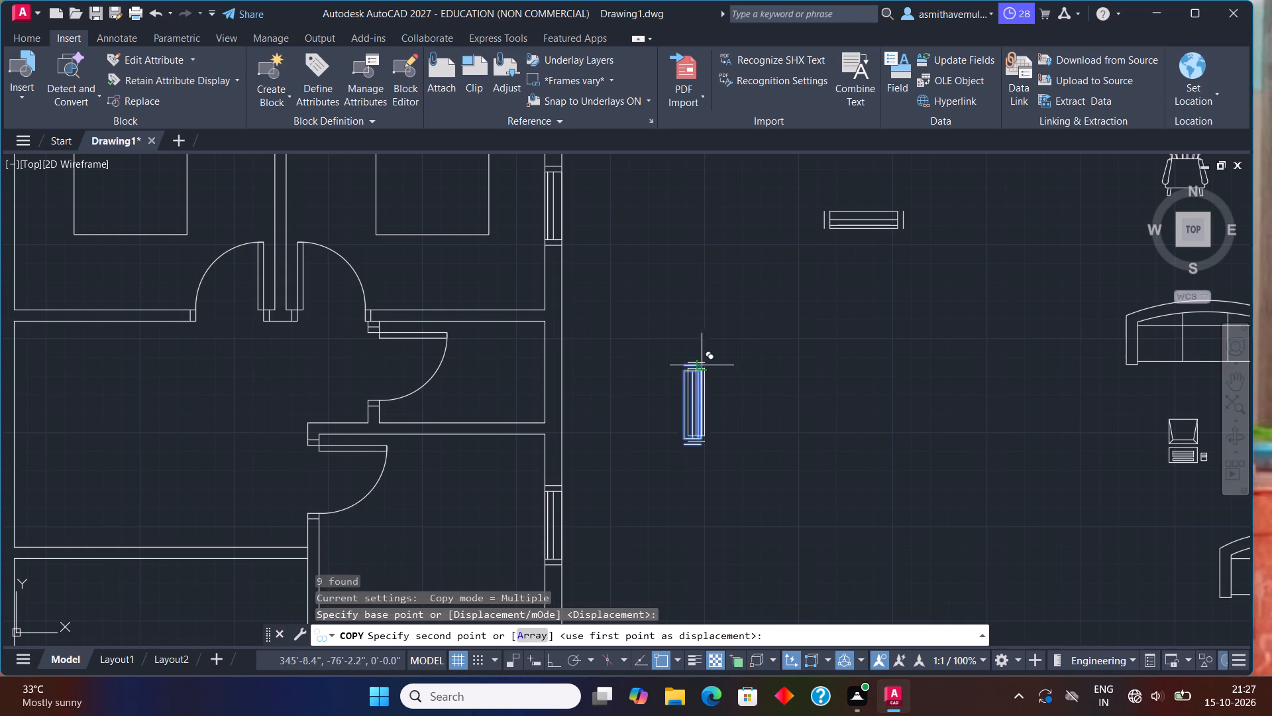
scroll(459, 300, "down", 2)
middle_click_drag(429, 300, 602, 366)
scroll(484, 292, "up", 1)
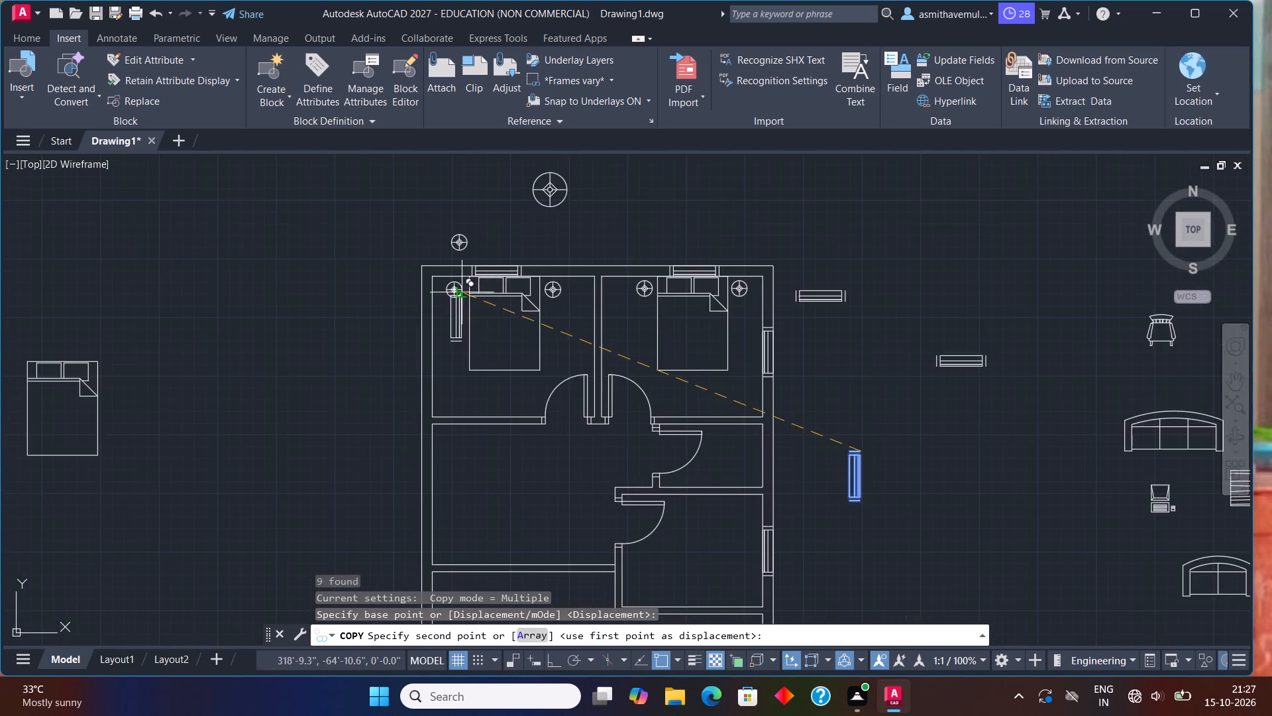
scroll(458, 298, "up", 5)
scroll(386, 337, "down", 2)
middle_click_drag(378, 362, 453, 287)
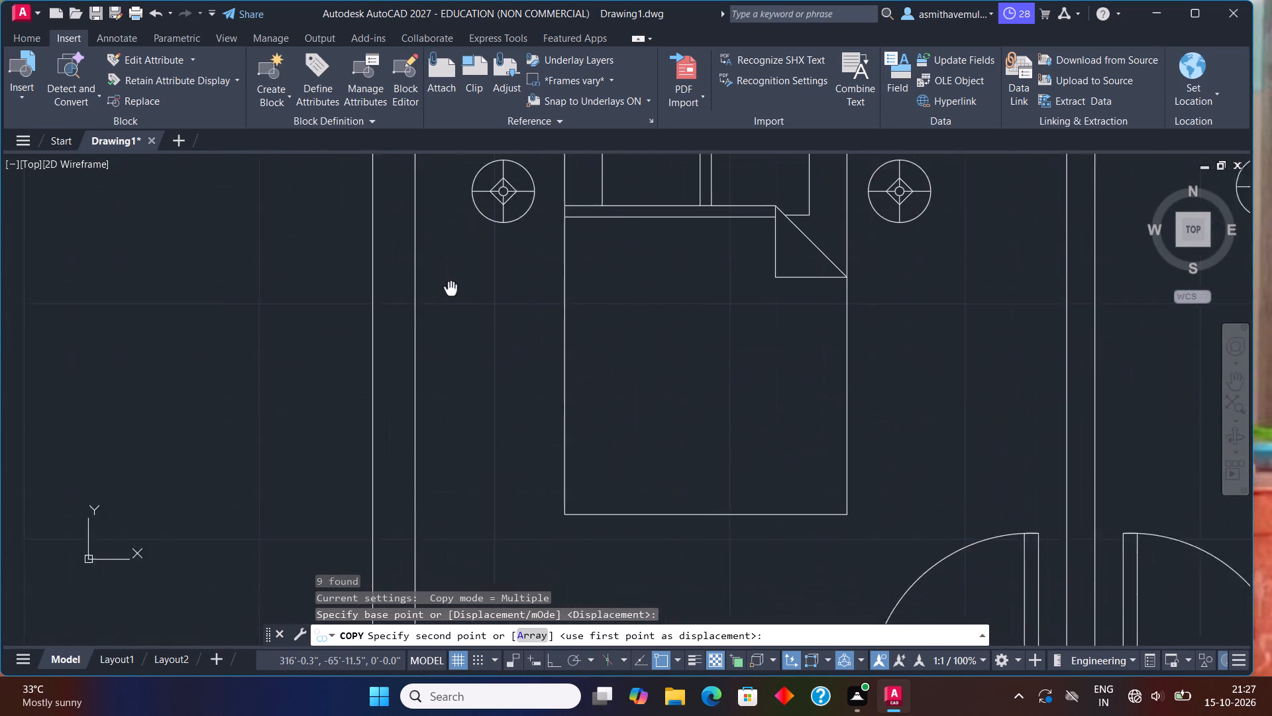
middle_click_drag(453, 287, 473, 272)
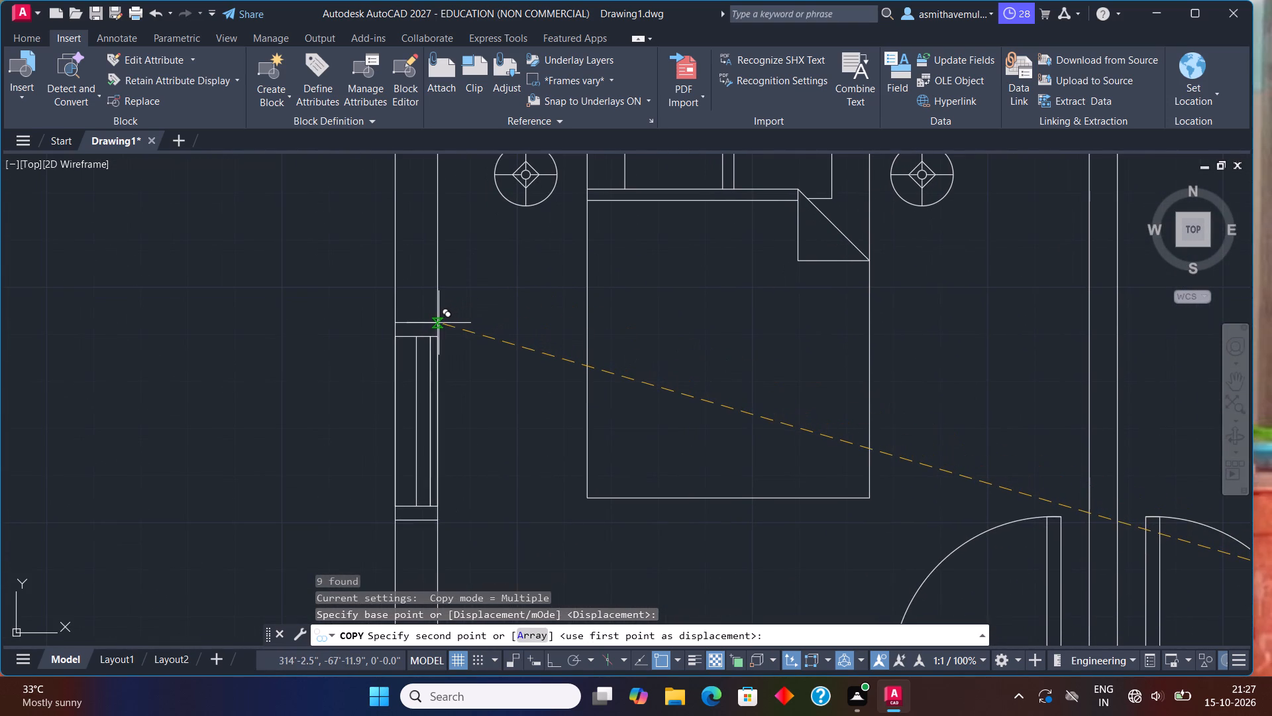
scroll(439, 323, "up", 3)
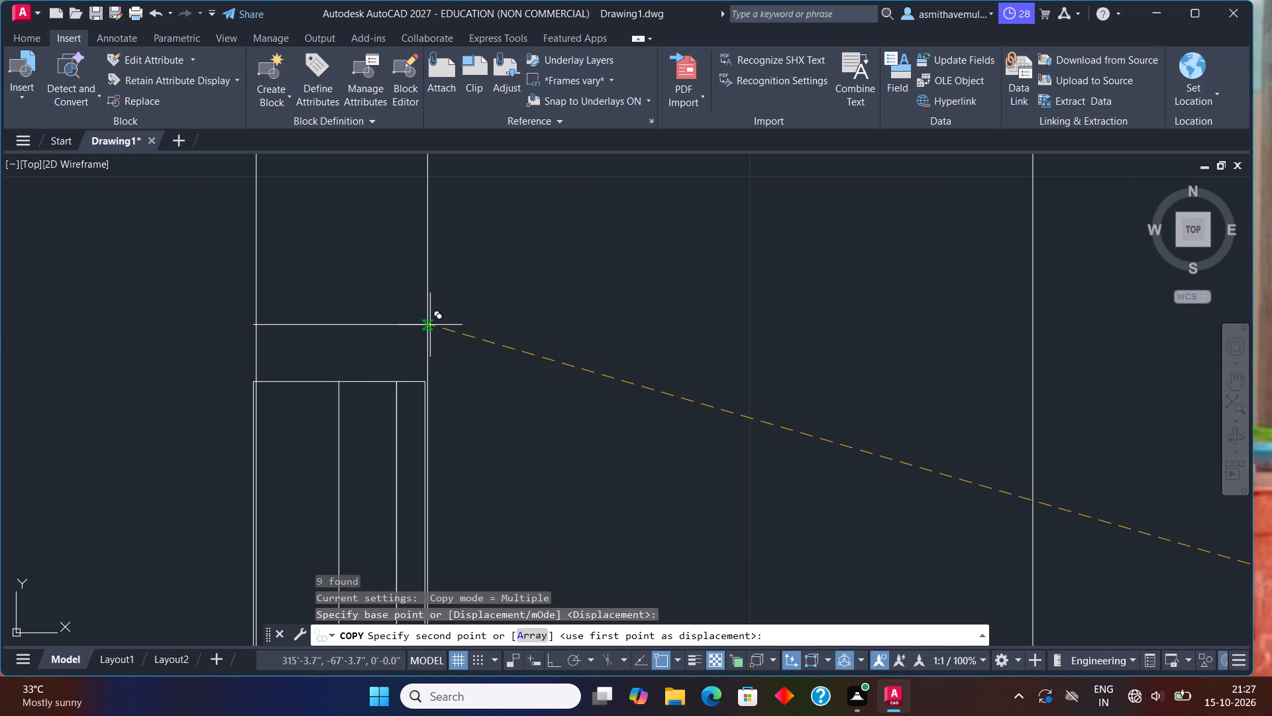
left_click(433, 325)
Place another copy of the window symbol in the left outer wall of the middle-left room and finish copying.
scroll(582, 328, "down", 2)
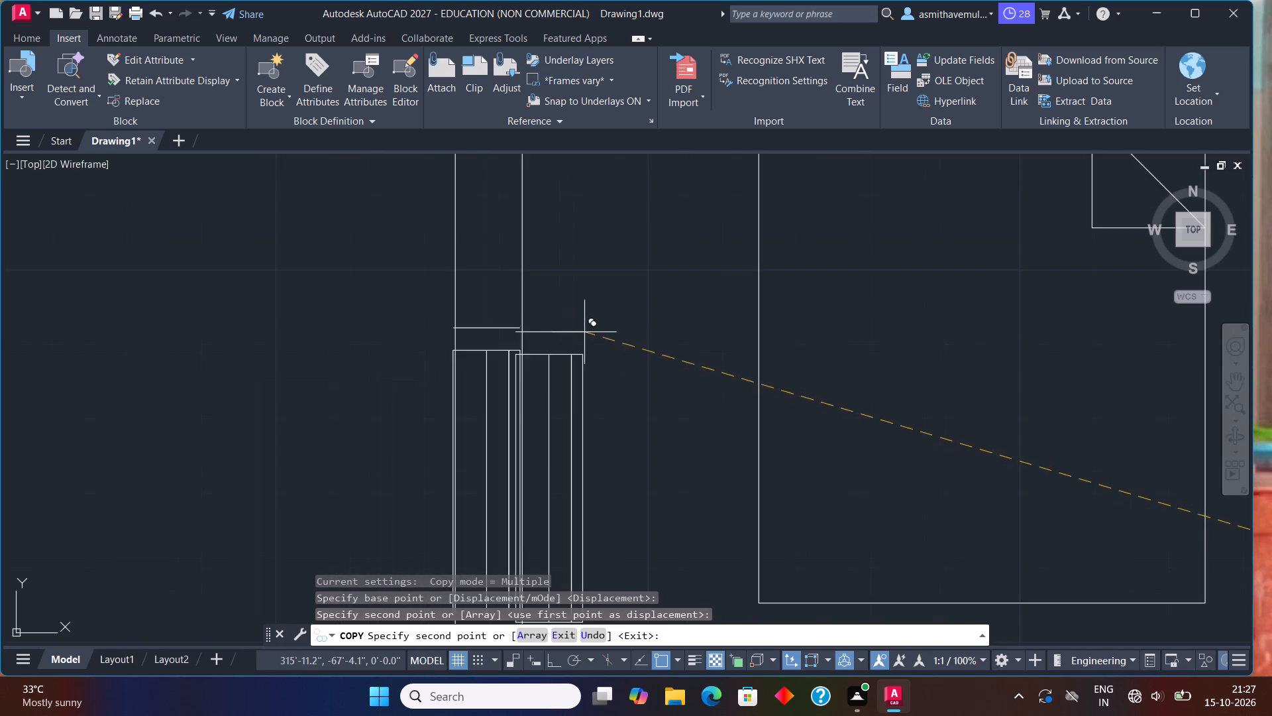
scroll(584, 332, "down", 1)
scroll(627, 369, "down", 2)
middle_click_drag(674, 444, 684, 237)
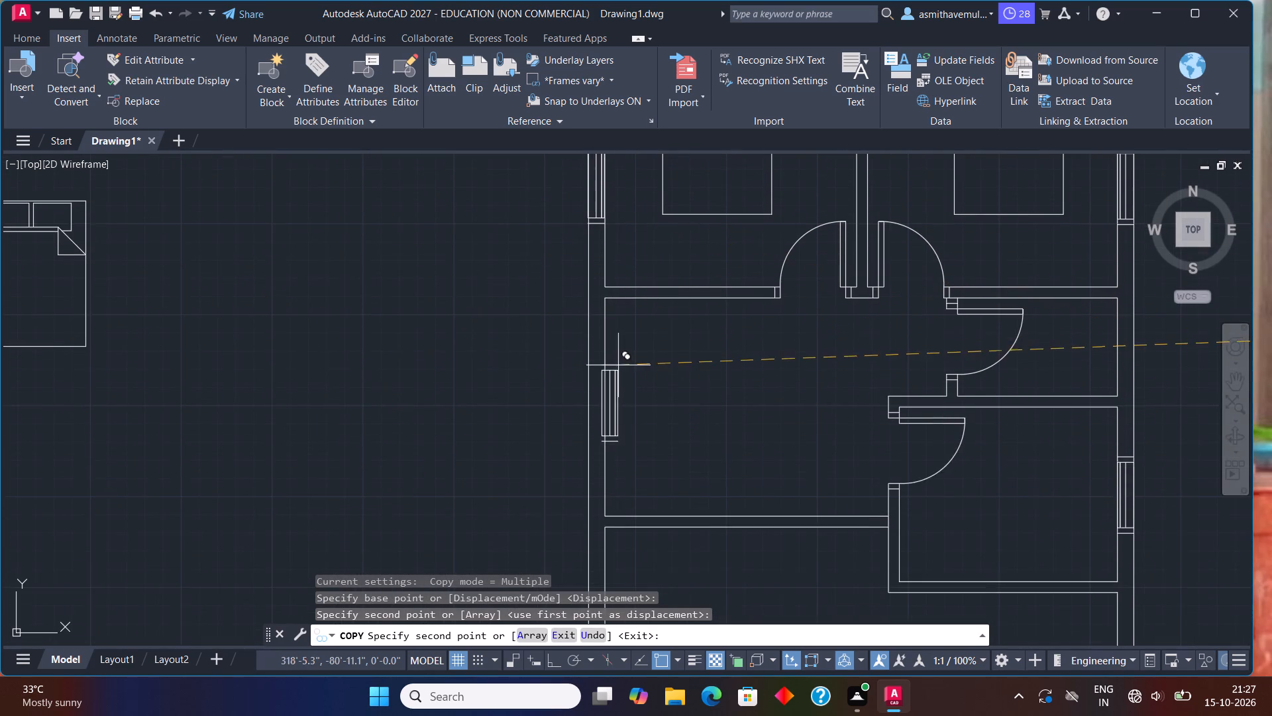
scroll(618, 365, "up", 3)
middle_click_drag(580, 395, 566, 268)
scroll(543, 282, "up", 1)
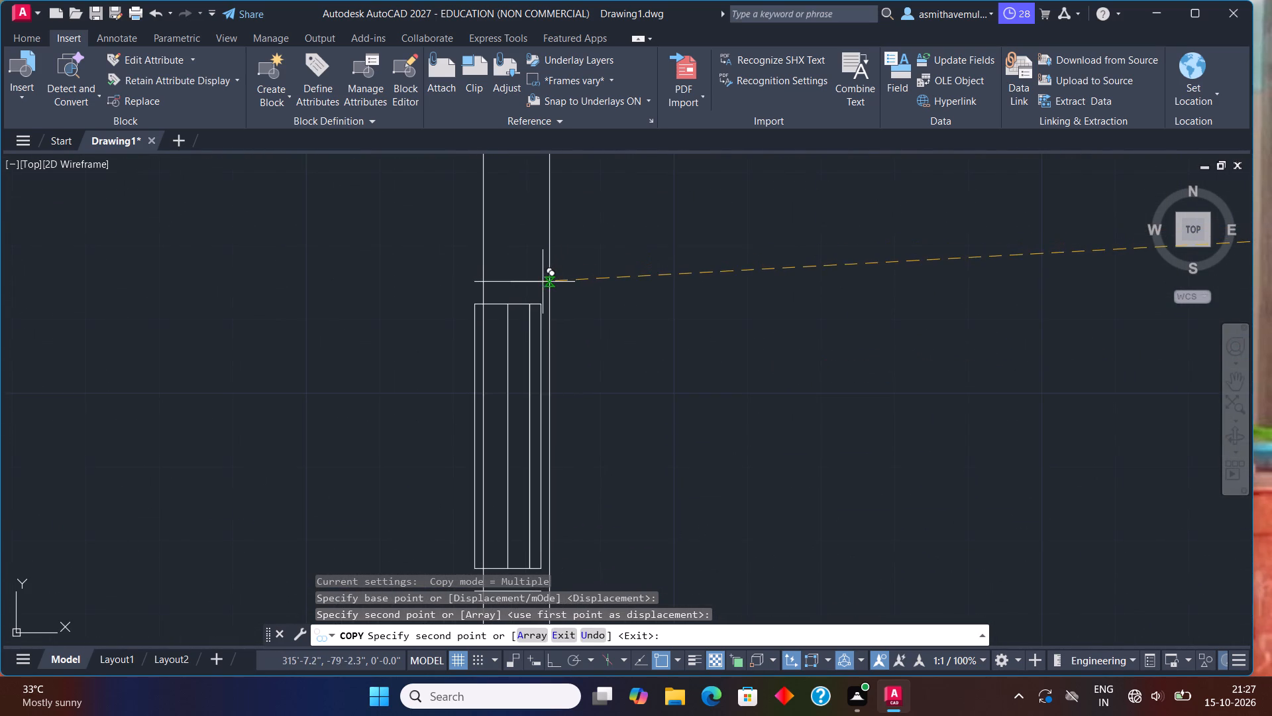
scroll(543, 282, "up", 1)
left_click(560, 288)
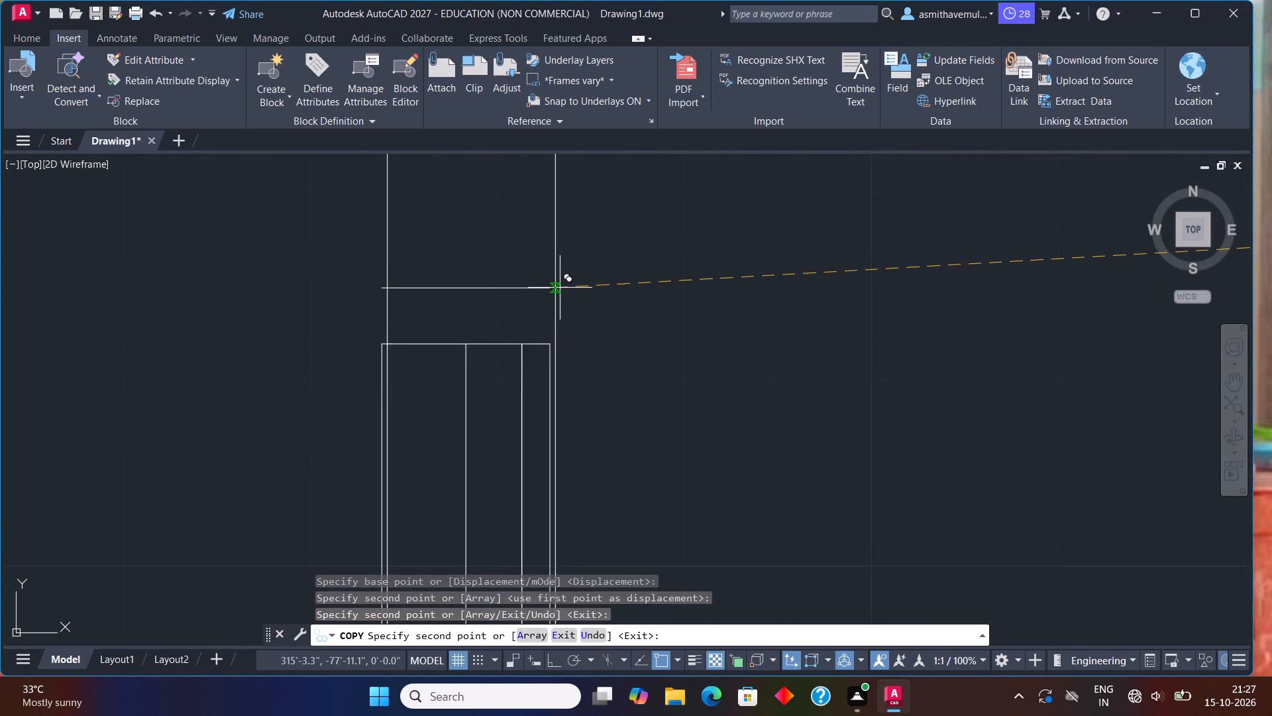
key("Escape")
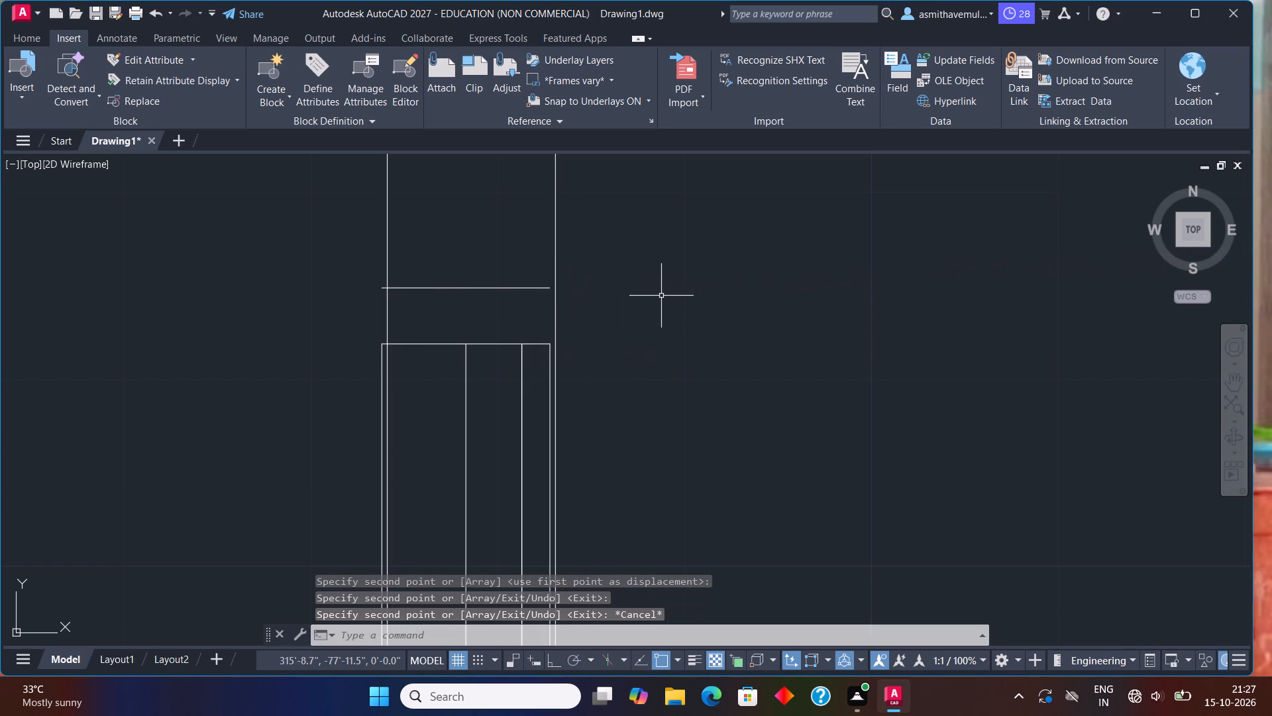
Move the cross lines and inner pane lines of the middle-left room's window sideways so they fit exactly between the outer wall's faces.
scroll(660, 304, "down", 2)
middle_click_drag(623, 417, 616, 278)
scroll(601, 330, "up", 1)
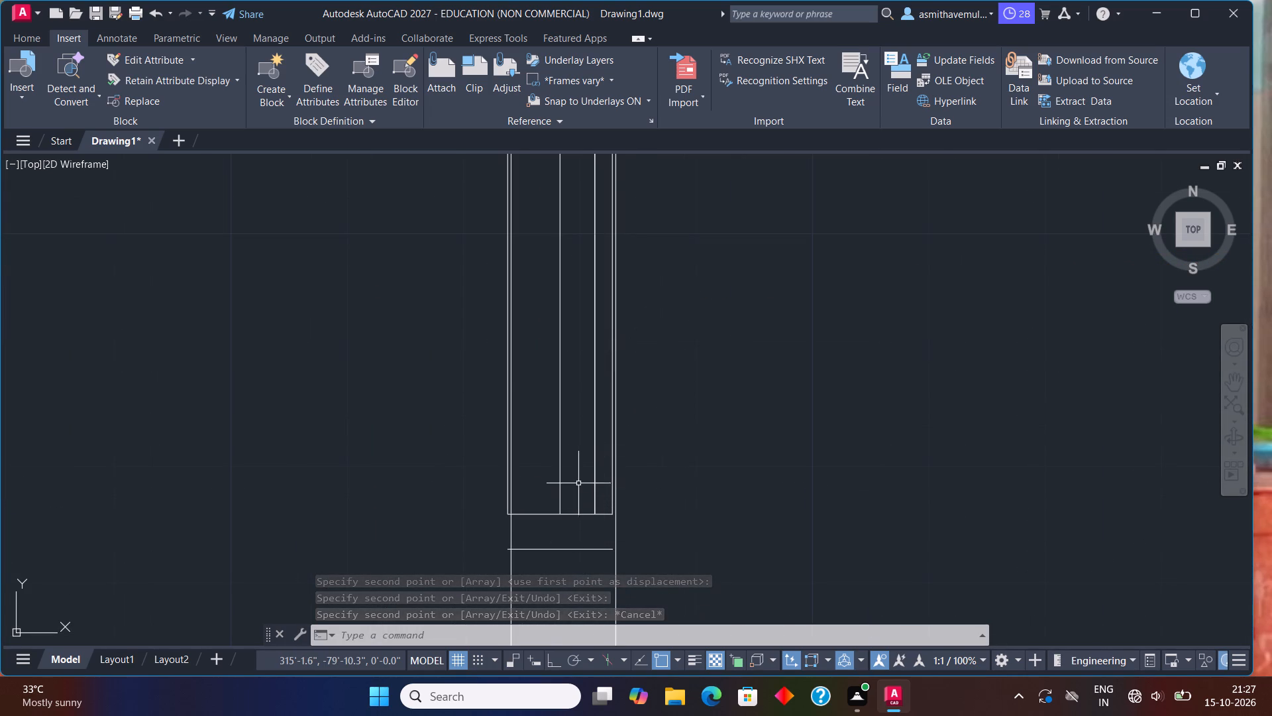
scroll(574, 479, "down", 1)
middle_click_drag(570, 464, 500, 434)
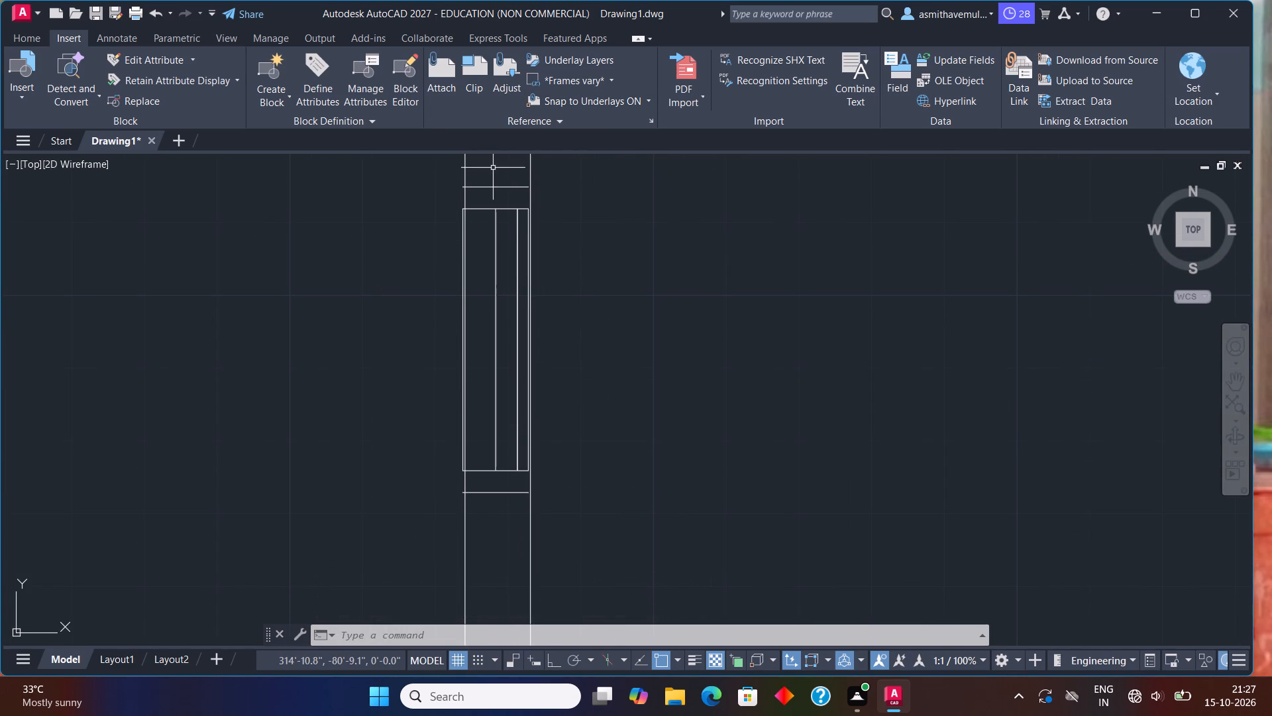
left_click_drag(501, 170, 490, 471)
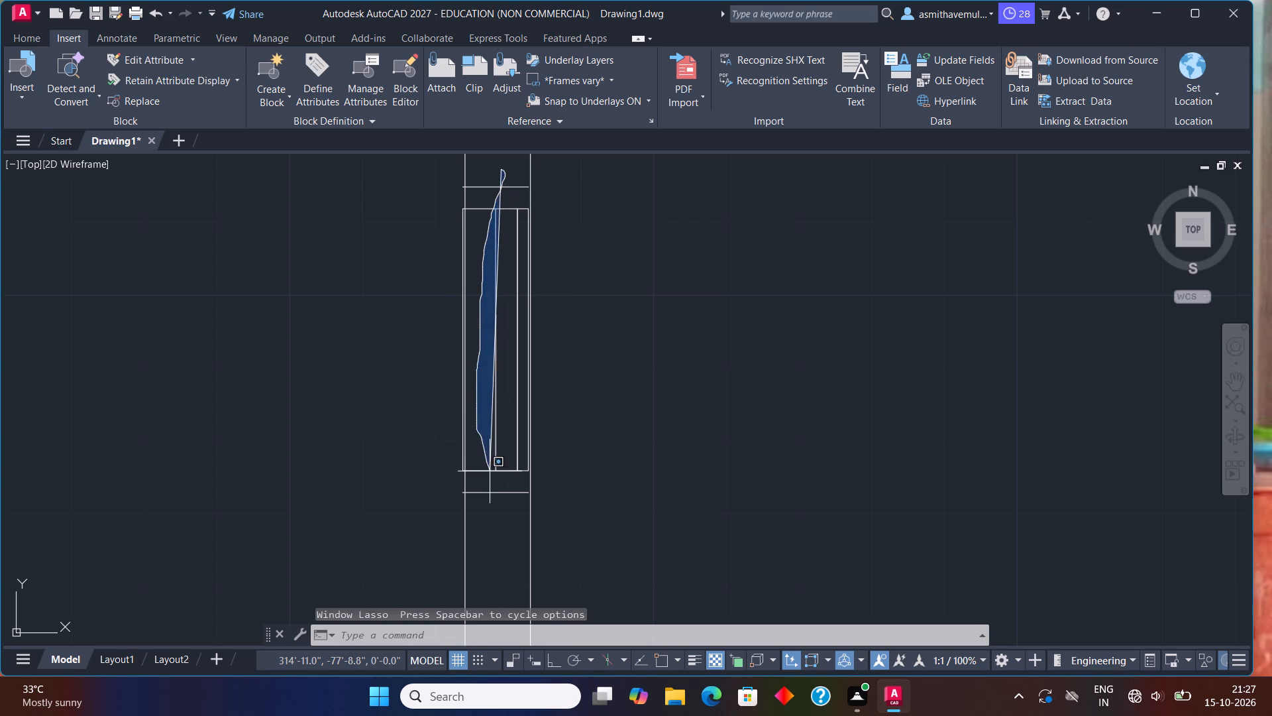
left_click_drag(490, 471, 502, 495)
left_click_drag(506, 160, 506, 160)
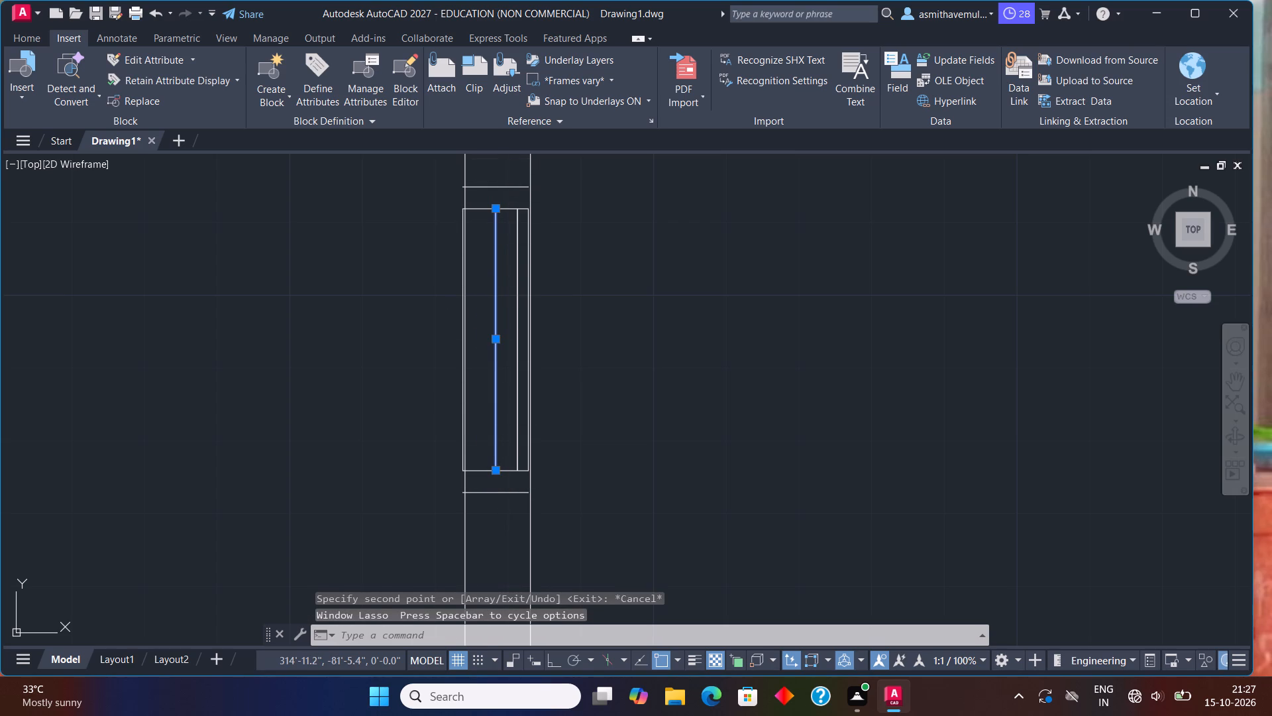
left_click_drag(506, 160, 502, 516)
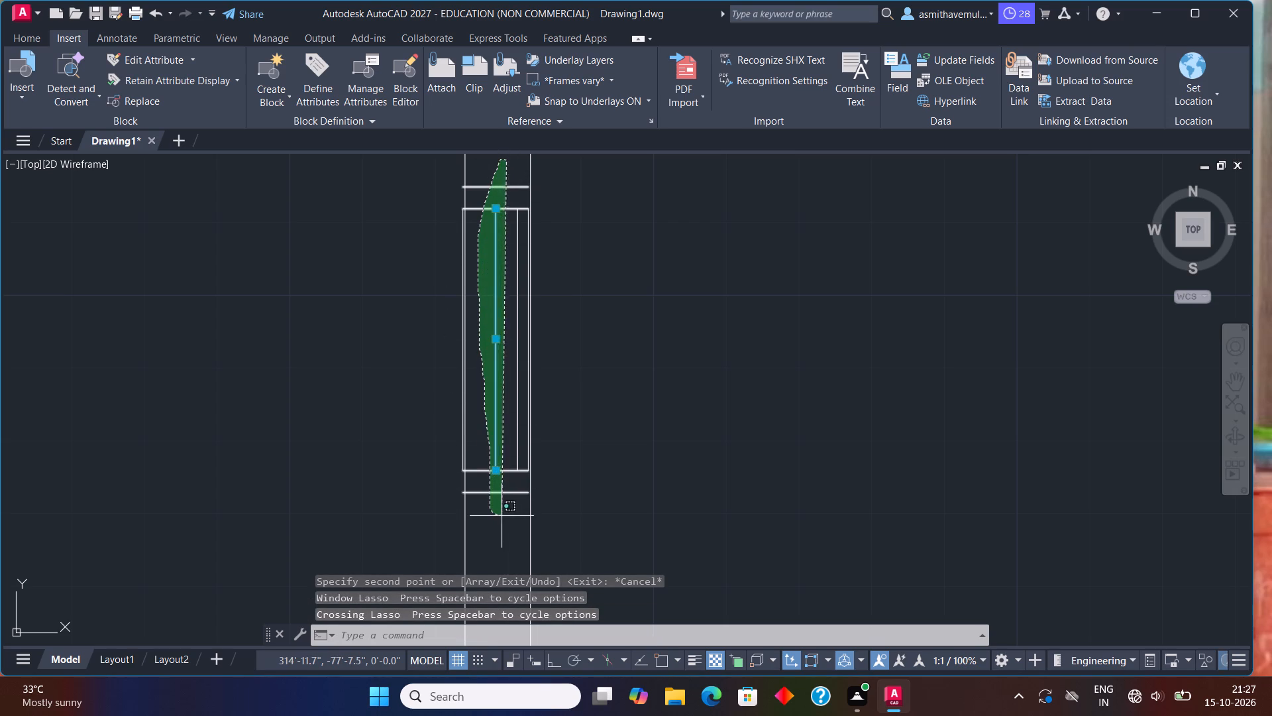
left_click_drag(502, 516, 524, 510)
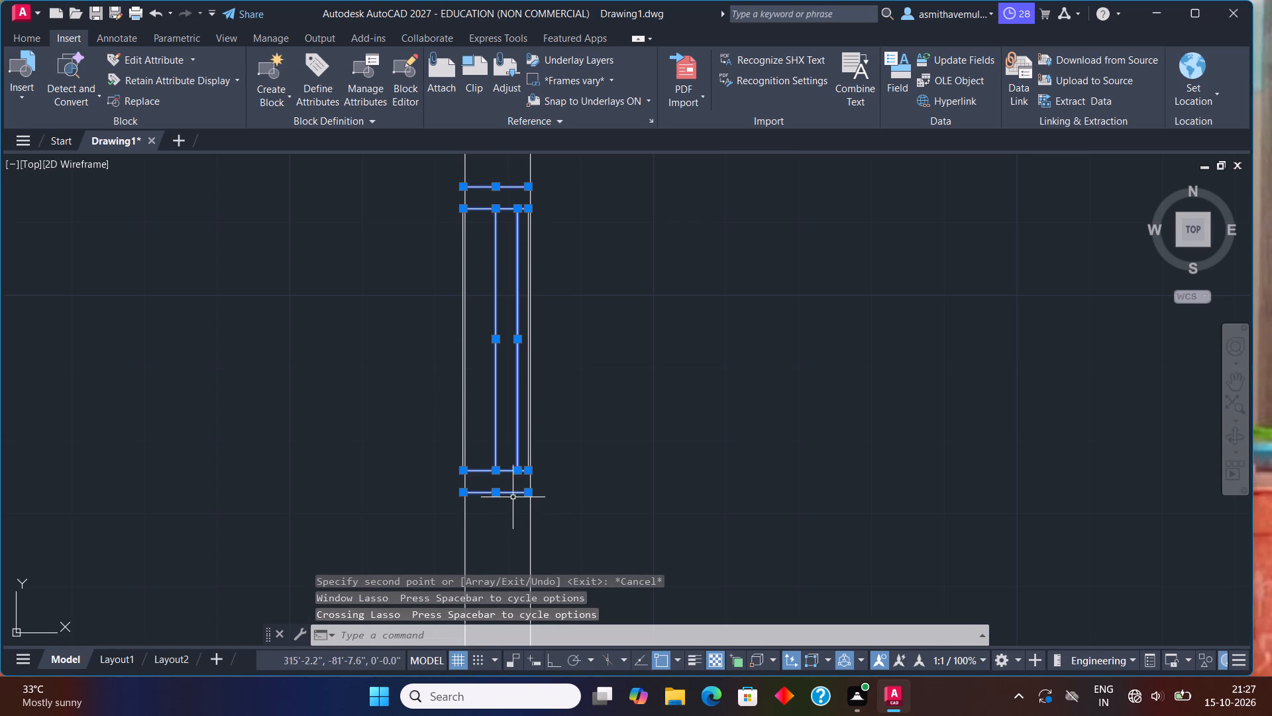
scroll(488, 490, "up", 2)
scroll(558, 497, "up", 2)
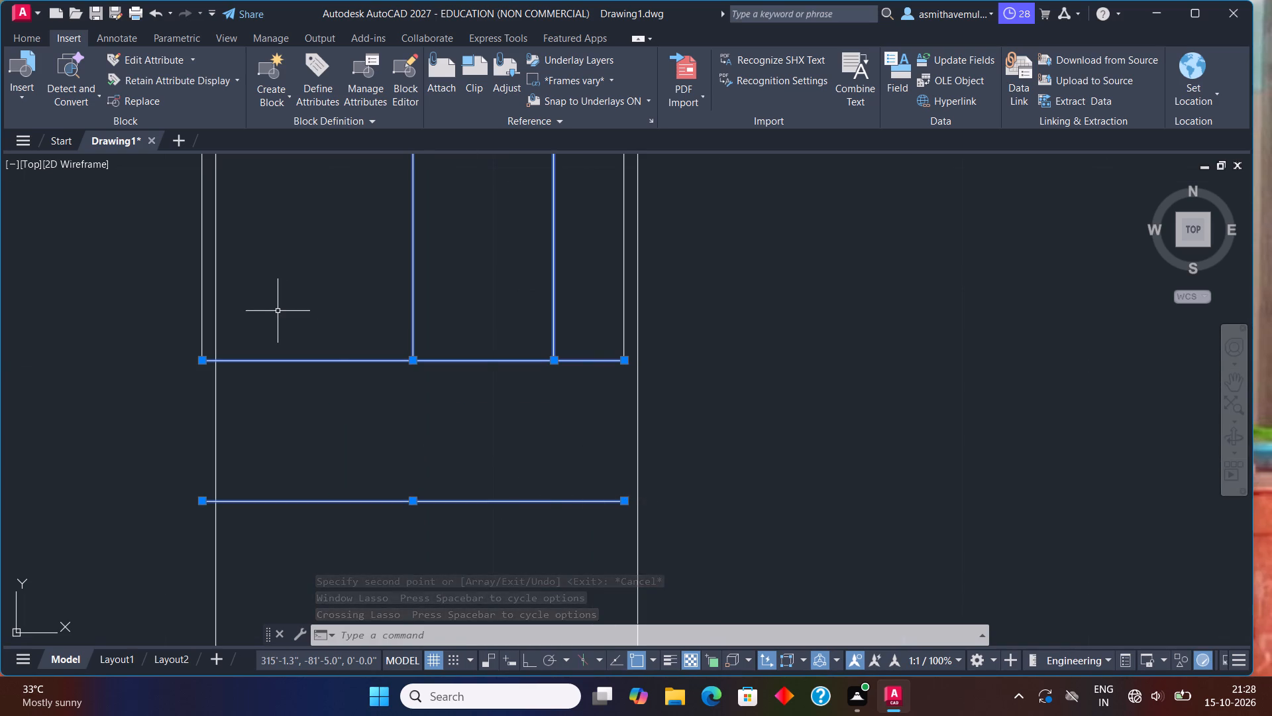
key("m")
key("Return")
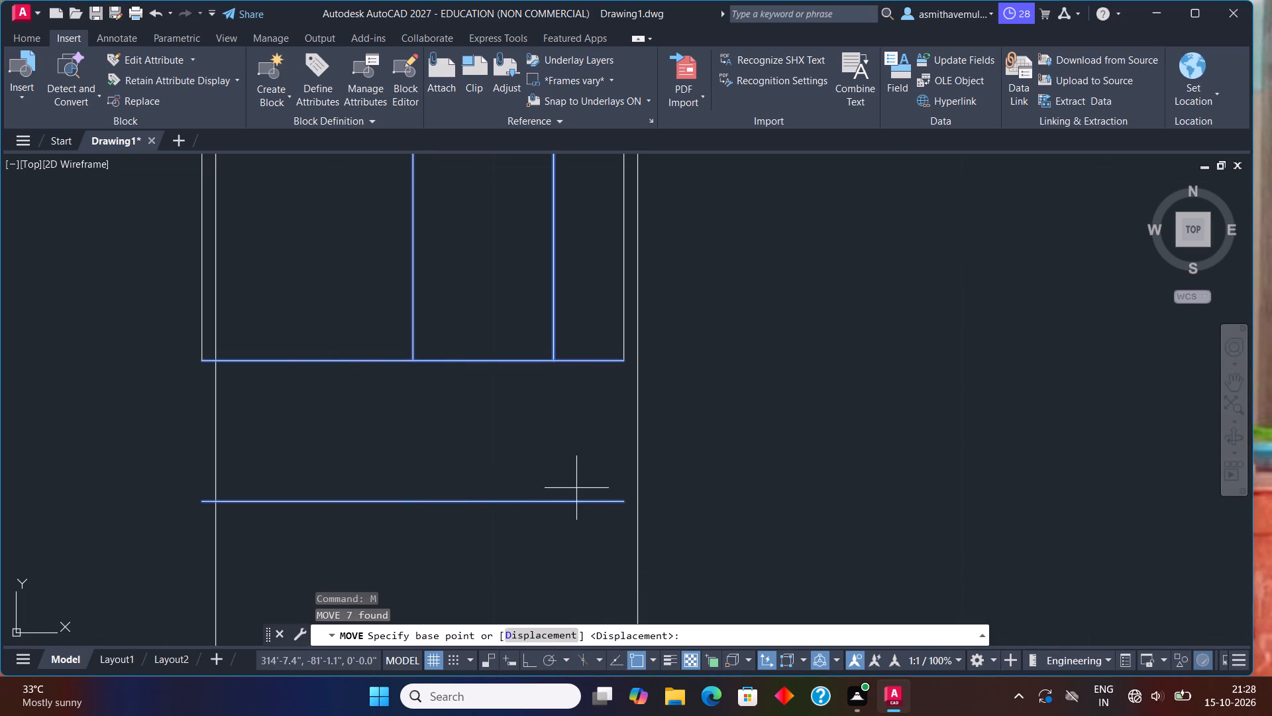
left_click(623, 503)
left_click(635, 504)
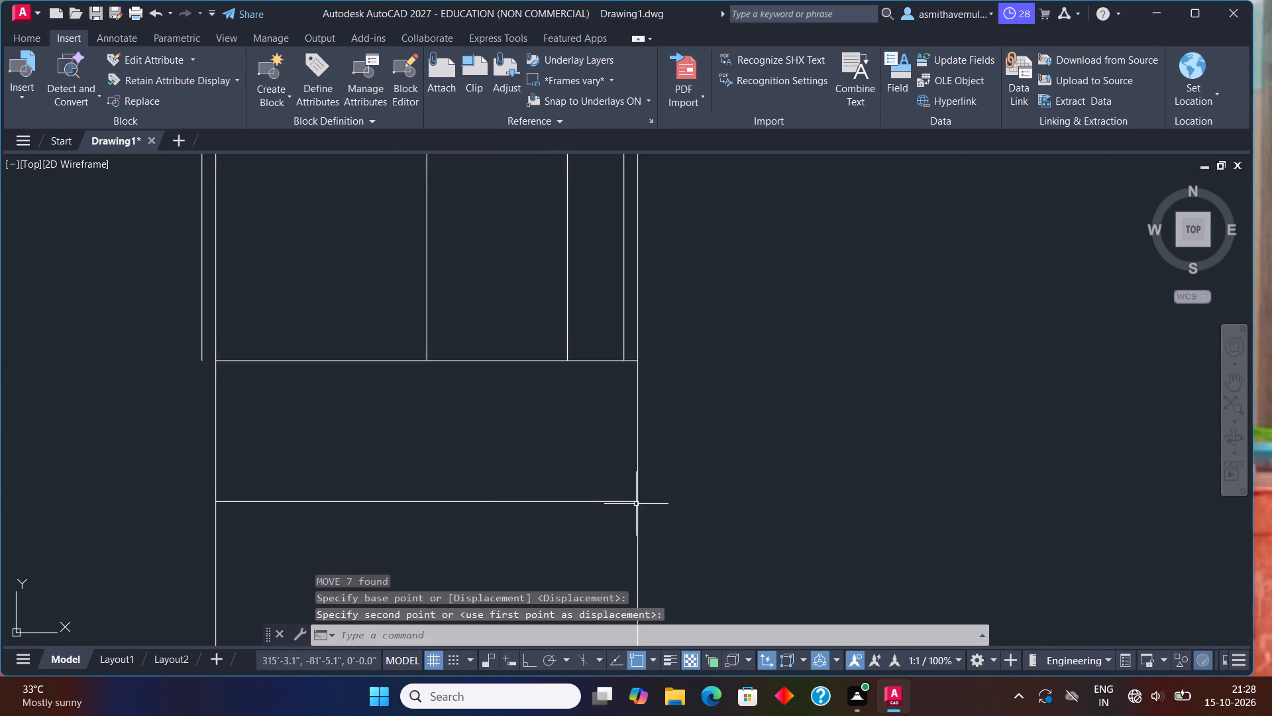
Delete the two leftover offset long side lines of the middle-left room's window.
left_click(625, 302)
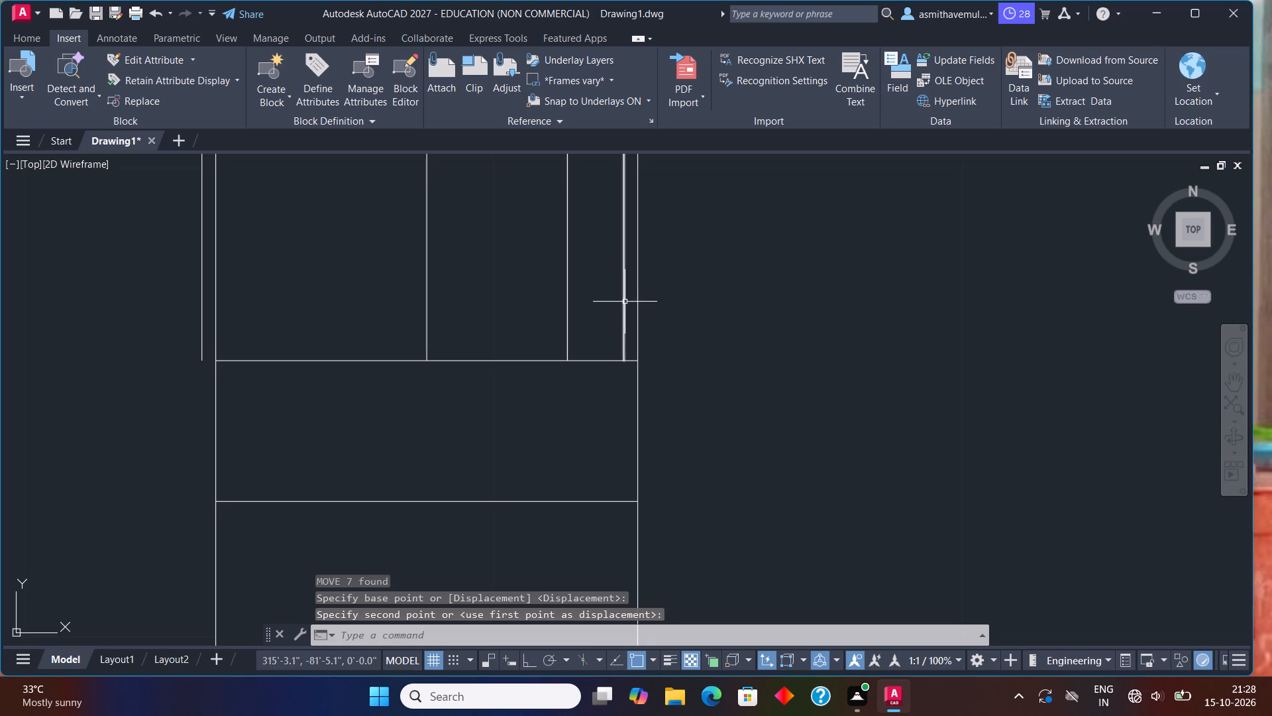
left_click(200, 322)
key("Delete")
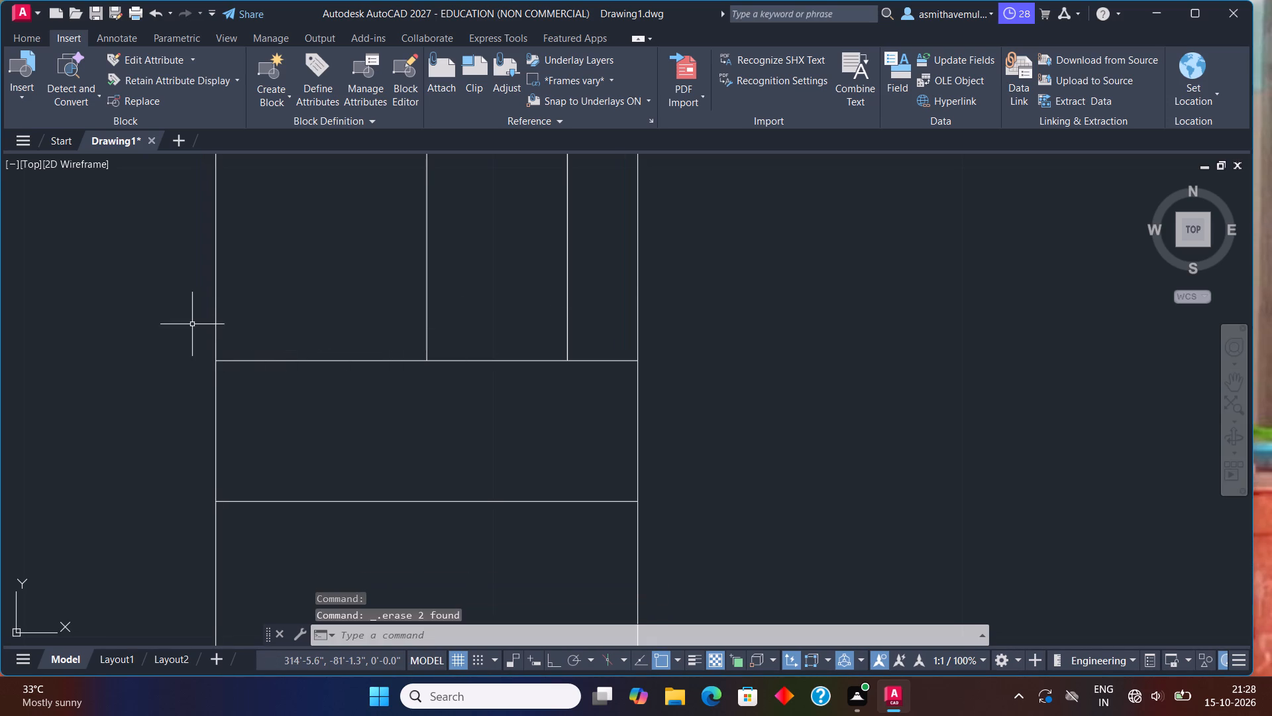
Move the upper-left bedroom window's upper jamb, frame end and pane lines sideways by the lower corner onto the outer wall's inner face.
scroll(210, 351, "down", 4)
middle_click_drag(368, 371, 497, 665)
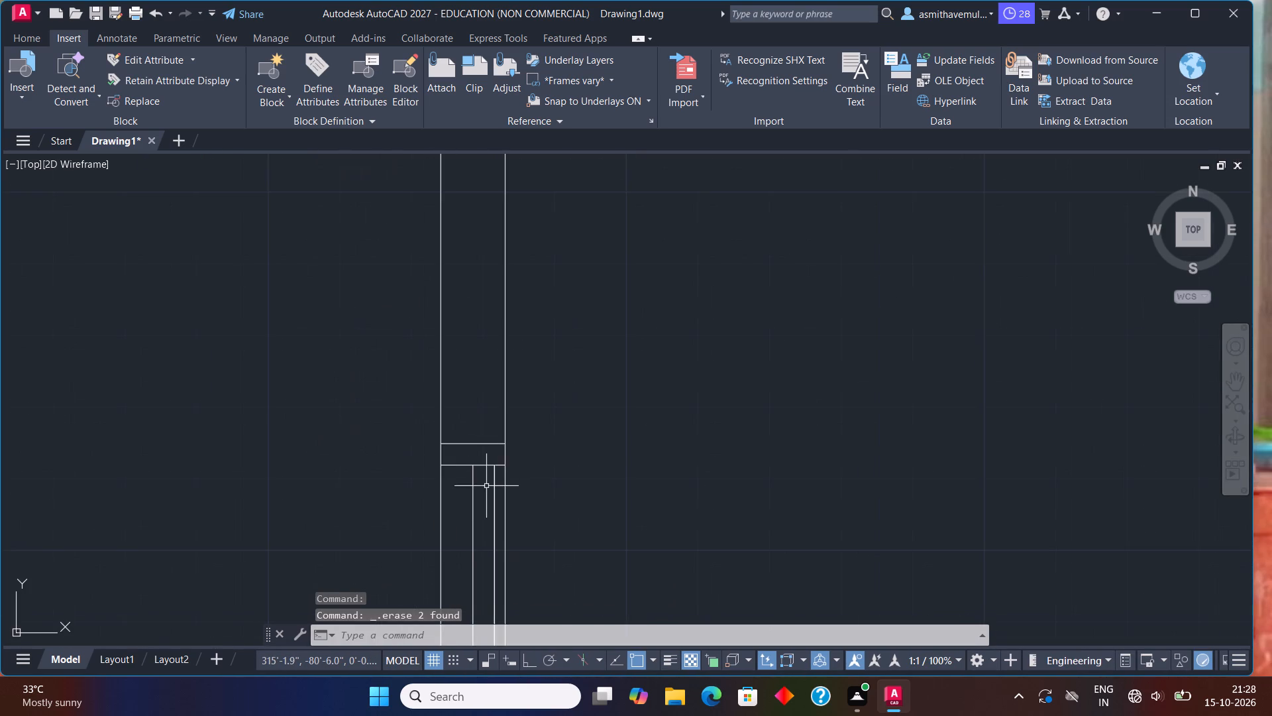
middle_click_drag(507, 412, 509, 711)
middle_click_drag(534, 373, 527, 597)
middle_click_drag(490, 433, 476, 542)
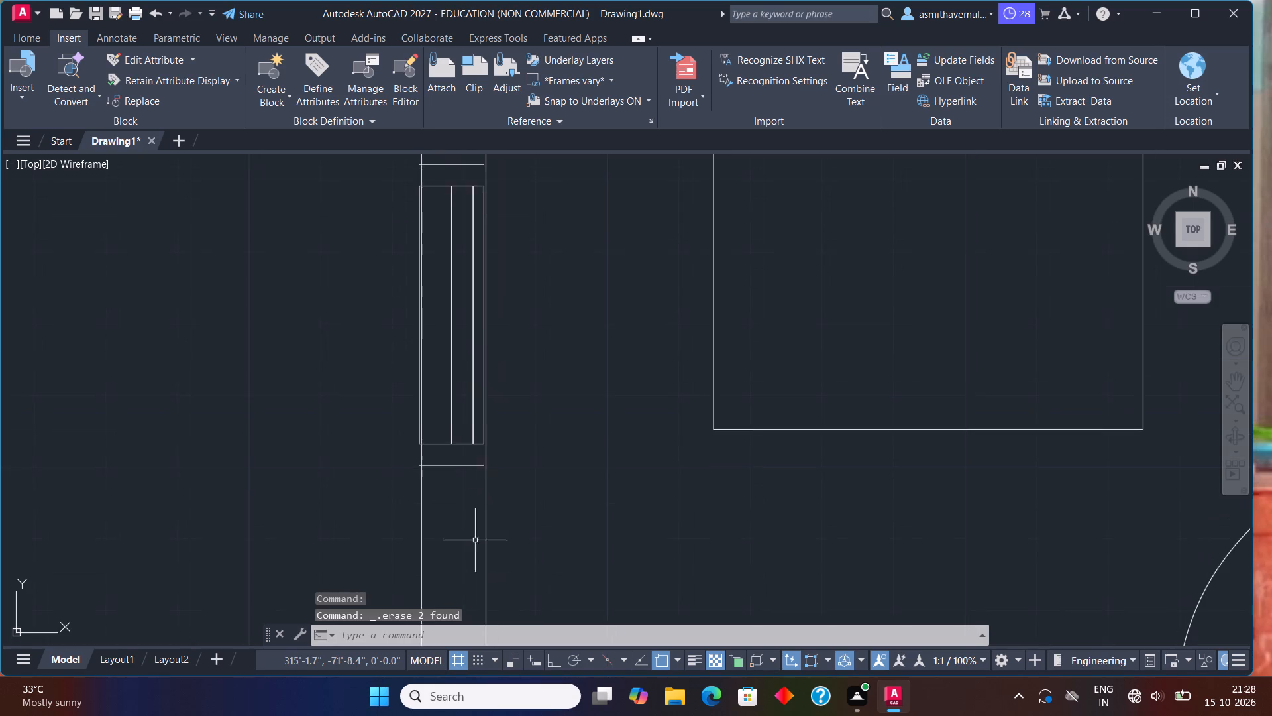
scroll(456, 385, "up", 2)
middle_click_drag(491, 366, 488, 384)
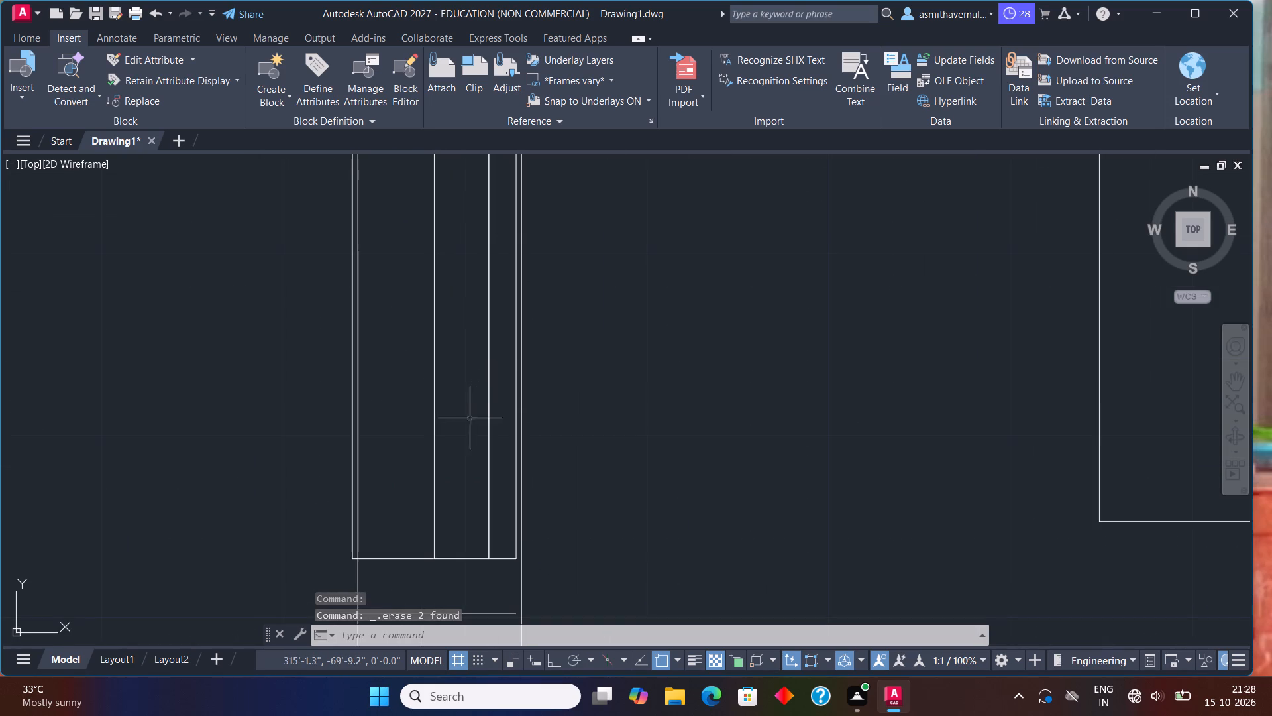
left_click_drag(498, 387, 449, 586)
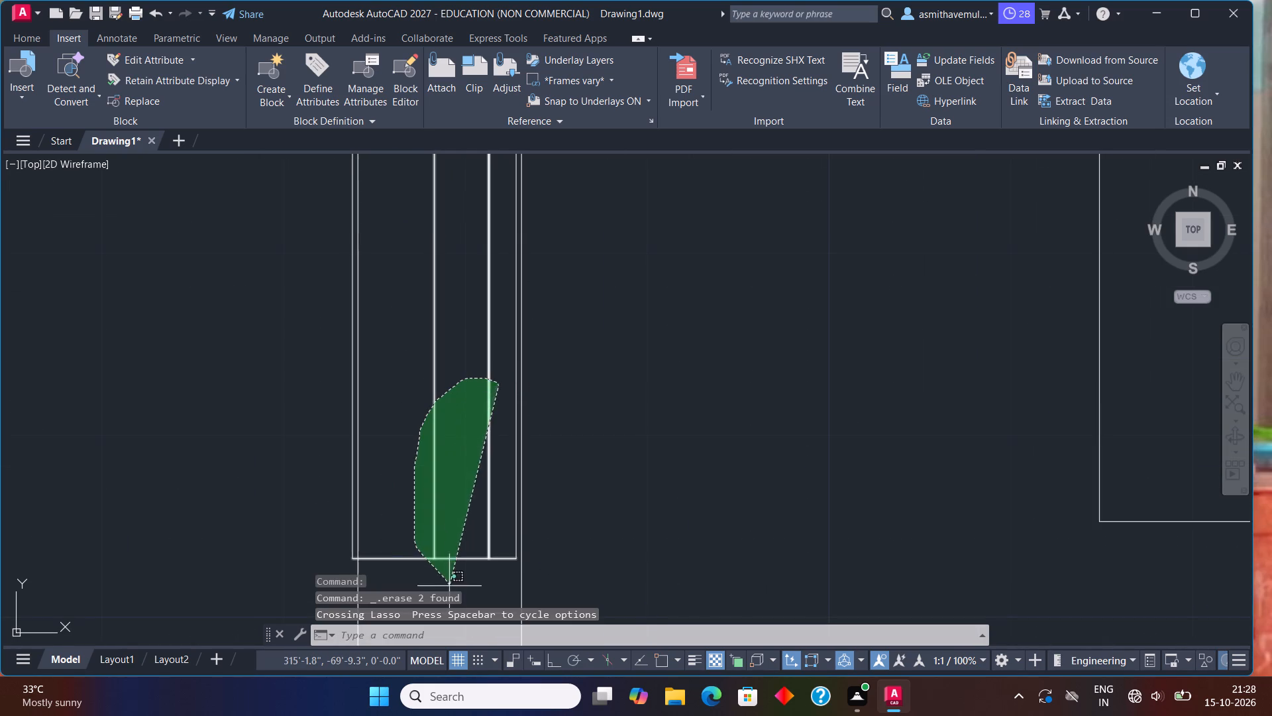
scroll(454, 570, "down", 2)
left_click(466, 583)
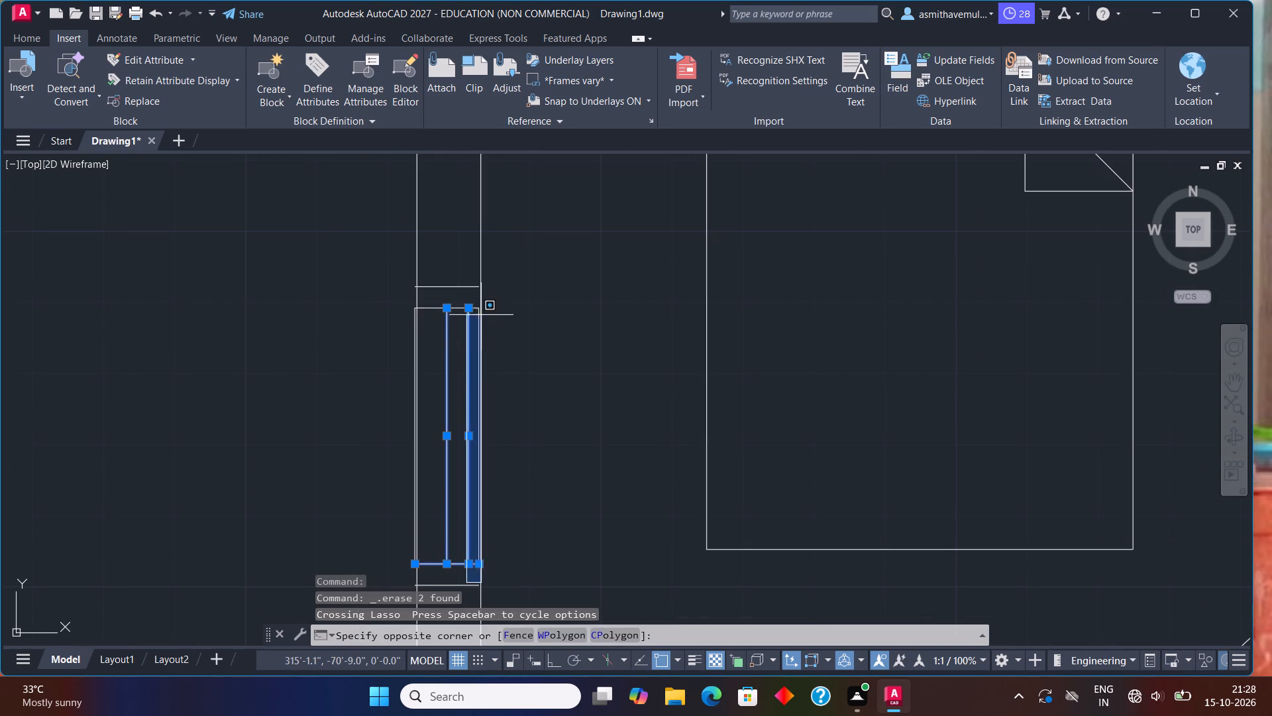
left_click(445, 260)
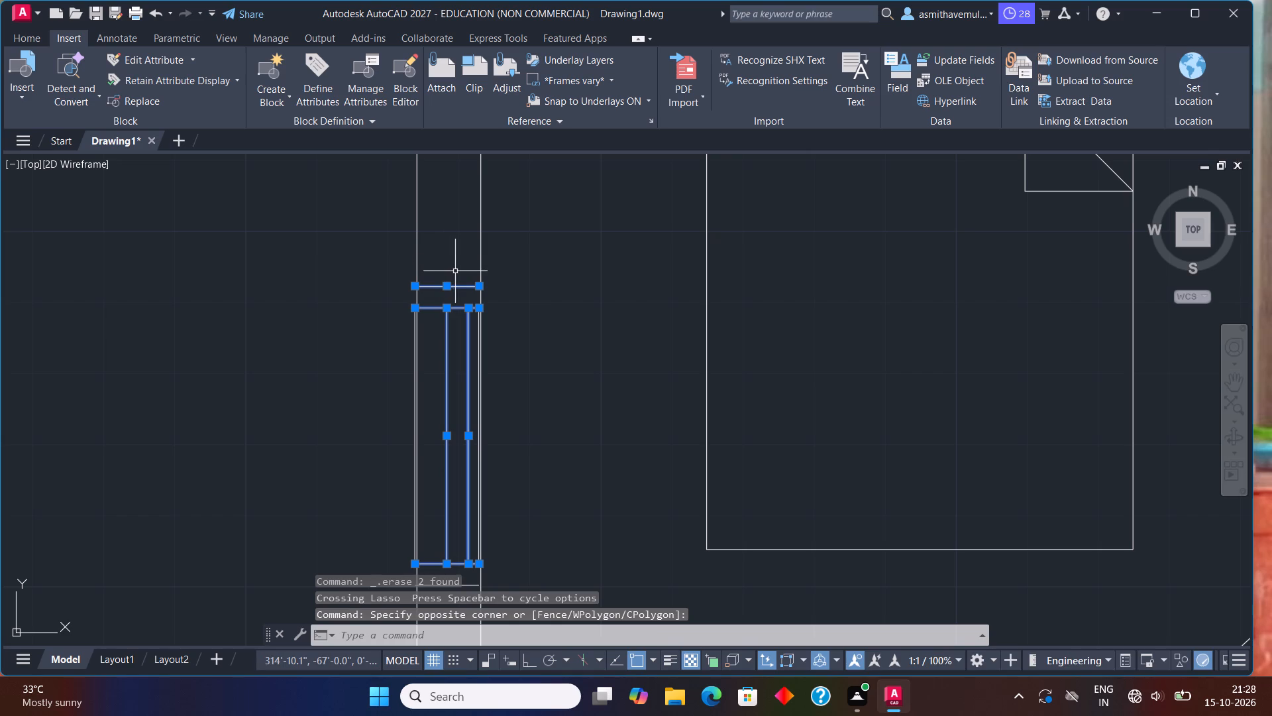
key("m")
key("Return")
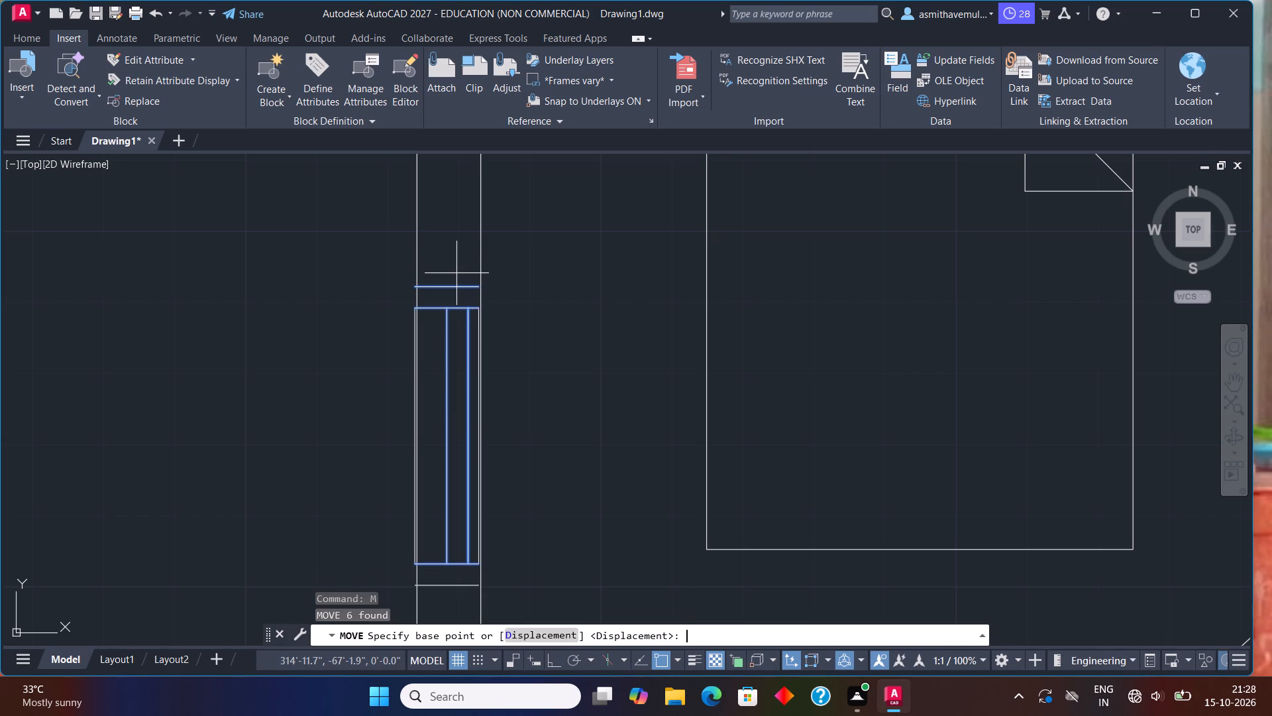
middle_click_drag(497, 432, 445, 261)
scroll(445, 261, "down", 1)
scroll(451, 385, "up", 2)
scroll(439, 295, "up", 1)
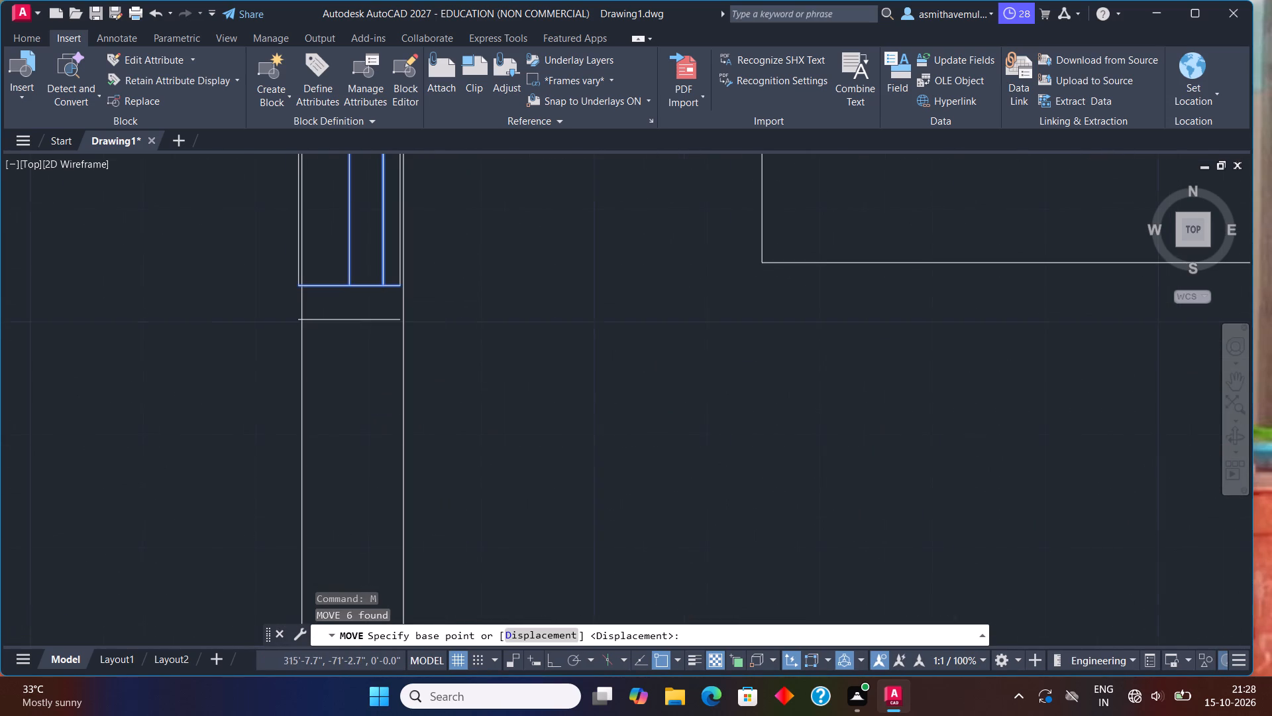
left_click(379, 276)
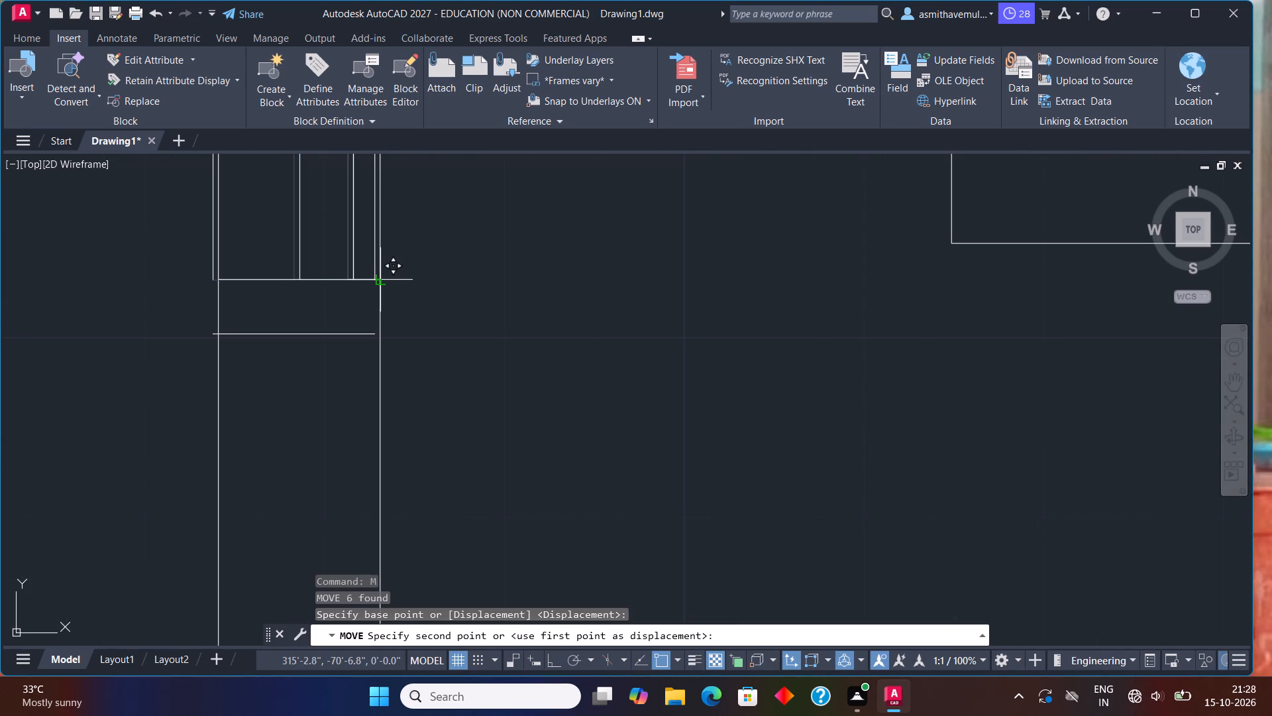
scroll(385, 278, "up", 2)
left_click(372, 280)
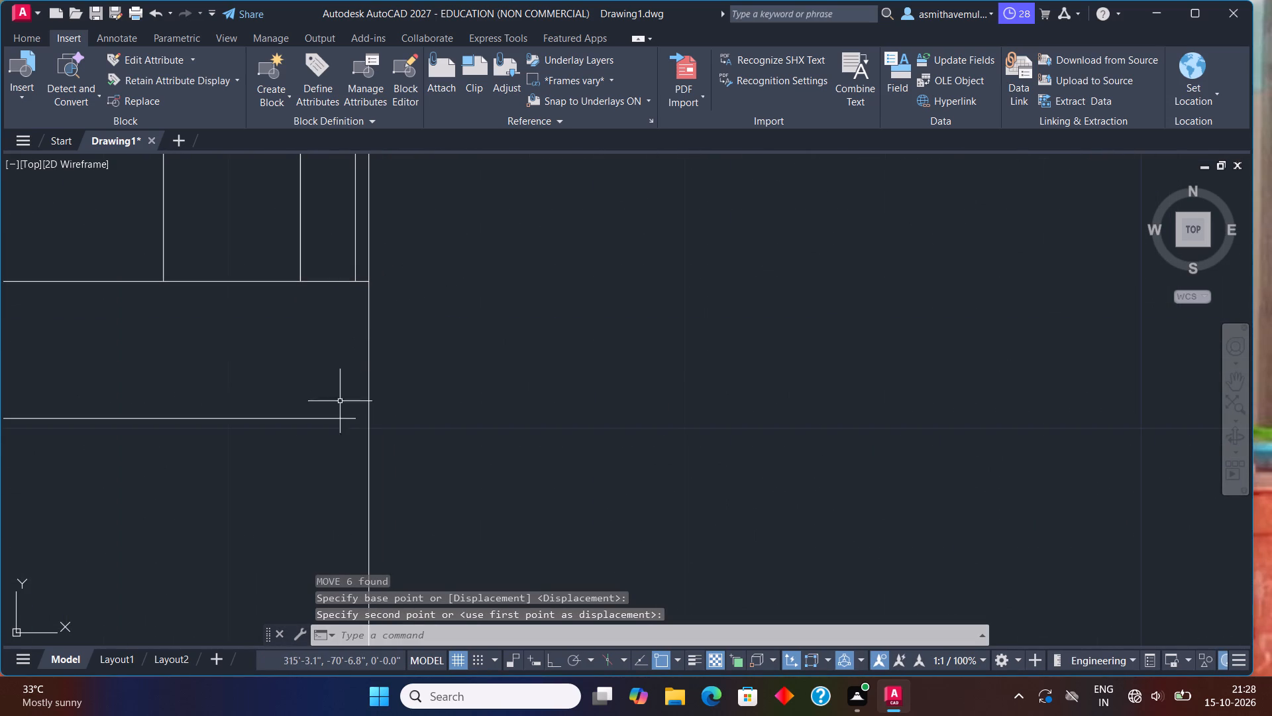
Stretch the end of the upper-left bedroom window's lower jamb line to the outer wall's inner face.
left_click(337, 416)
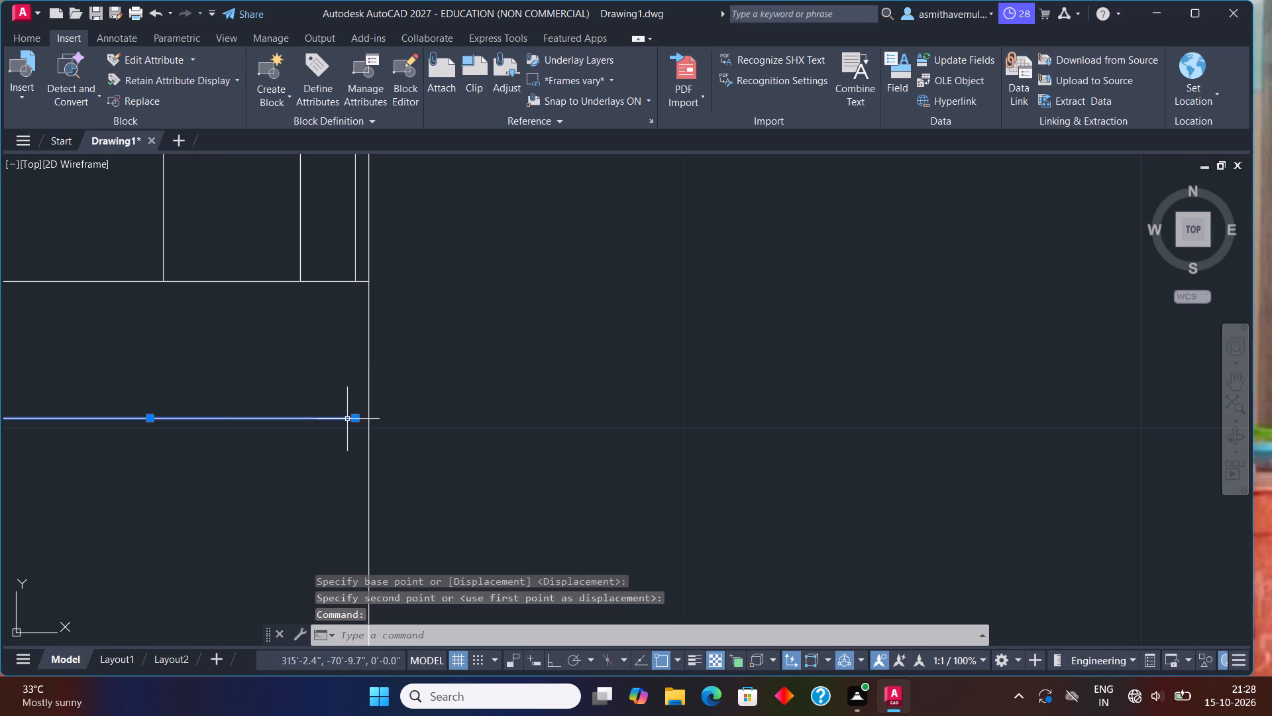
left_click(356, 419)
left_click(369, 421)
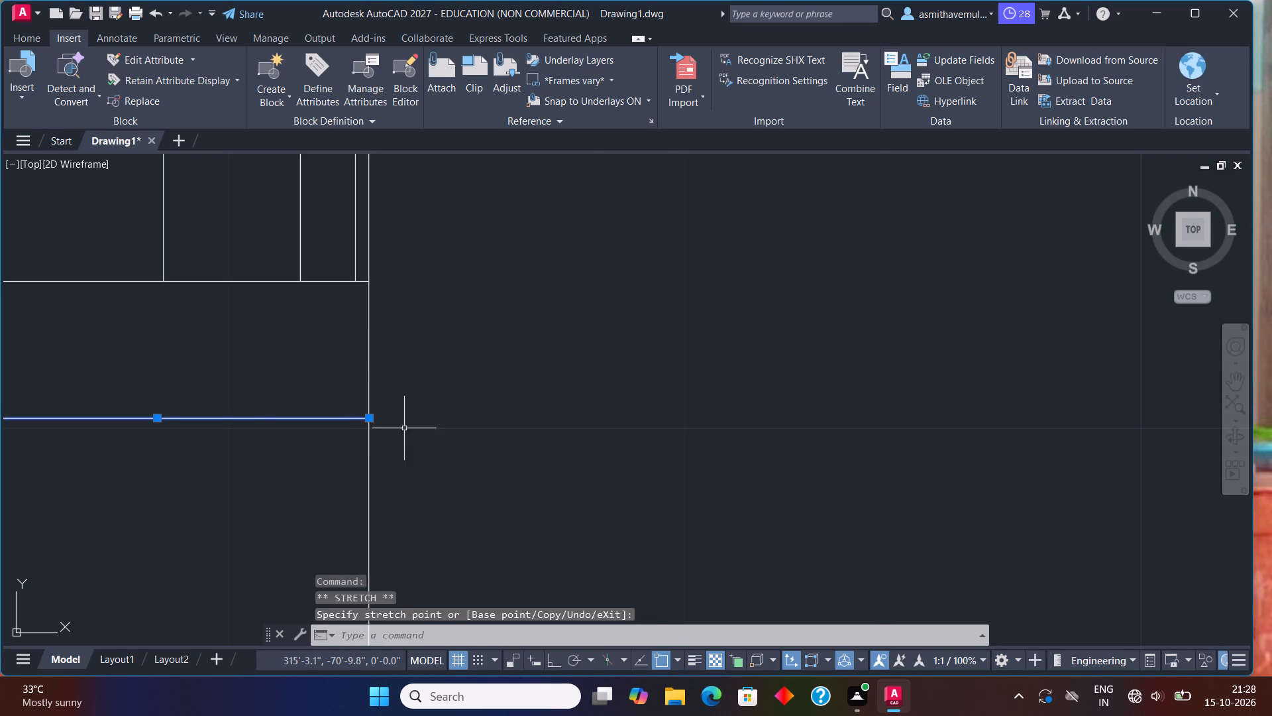
Delete the upper-left bedroom window's two offset long side lines together with its lower jamb line.
scroll(441, 409, "down", 1)
left_click(390, 308)
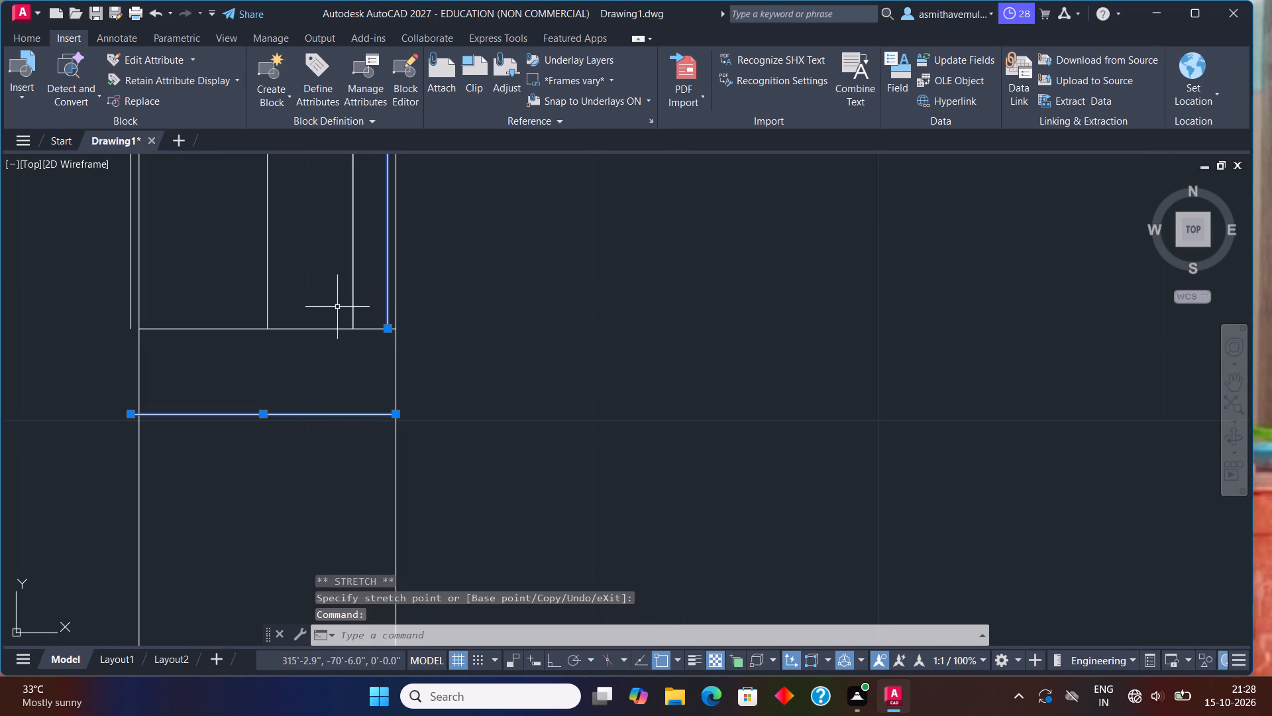
left_click(129, 291)
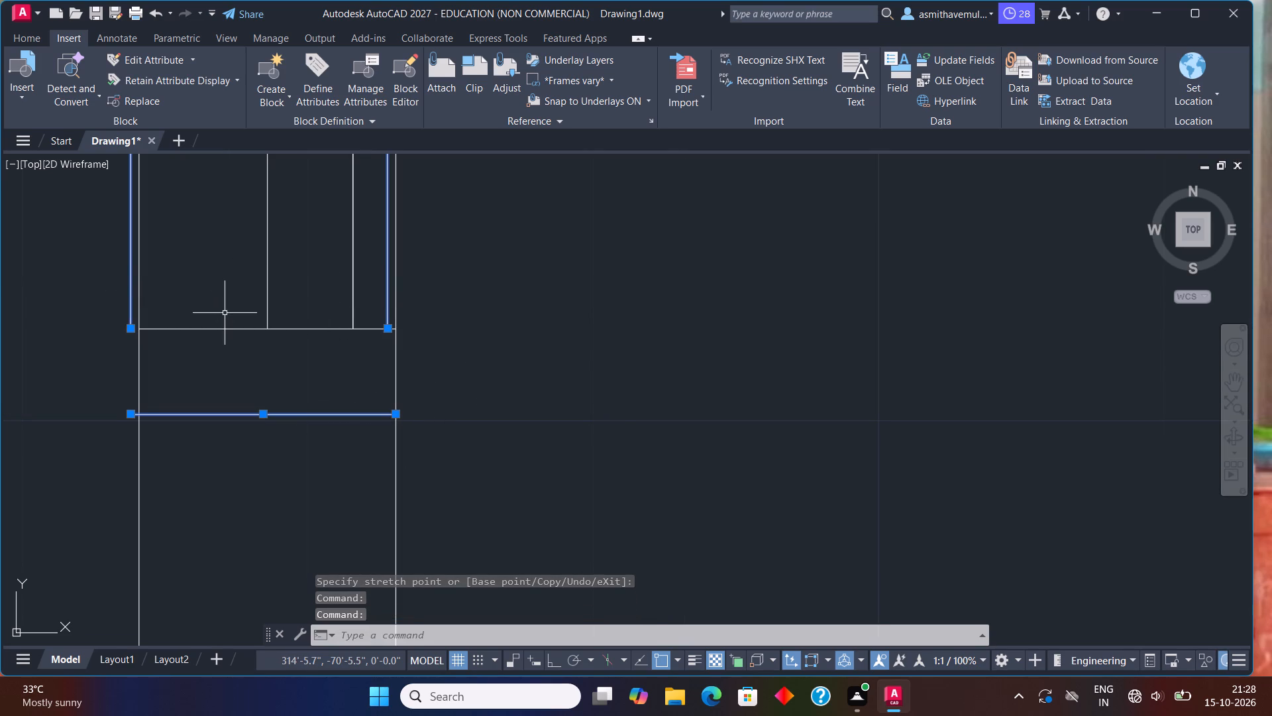
key("Delete")
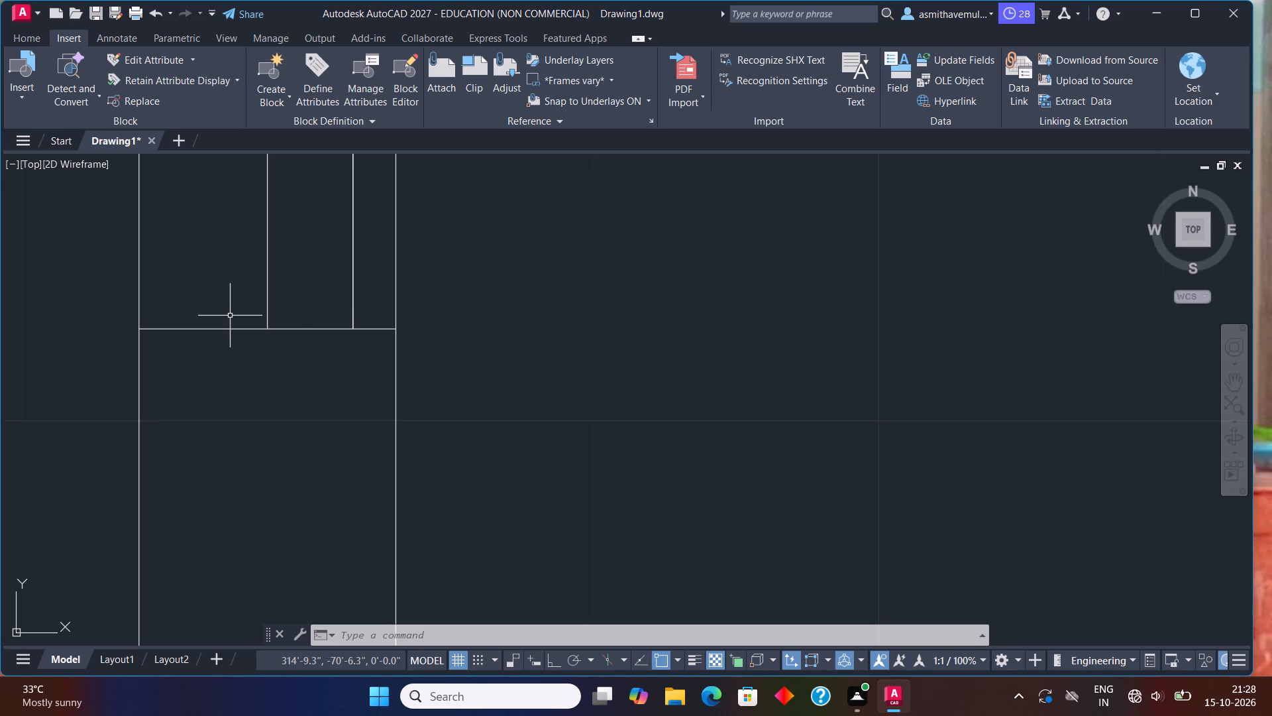
Delete the two long side lines overlapping the wall faces on the window in the upper-right bedroom's right outer wall.
scroll(244, 320, "down", 2)
scroll(301, 389, "down", 2)
scroll(390, 402, "down", 2)
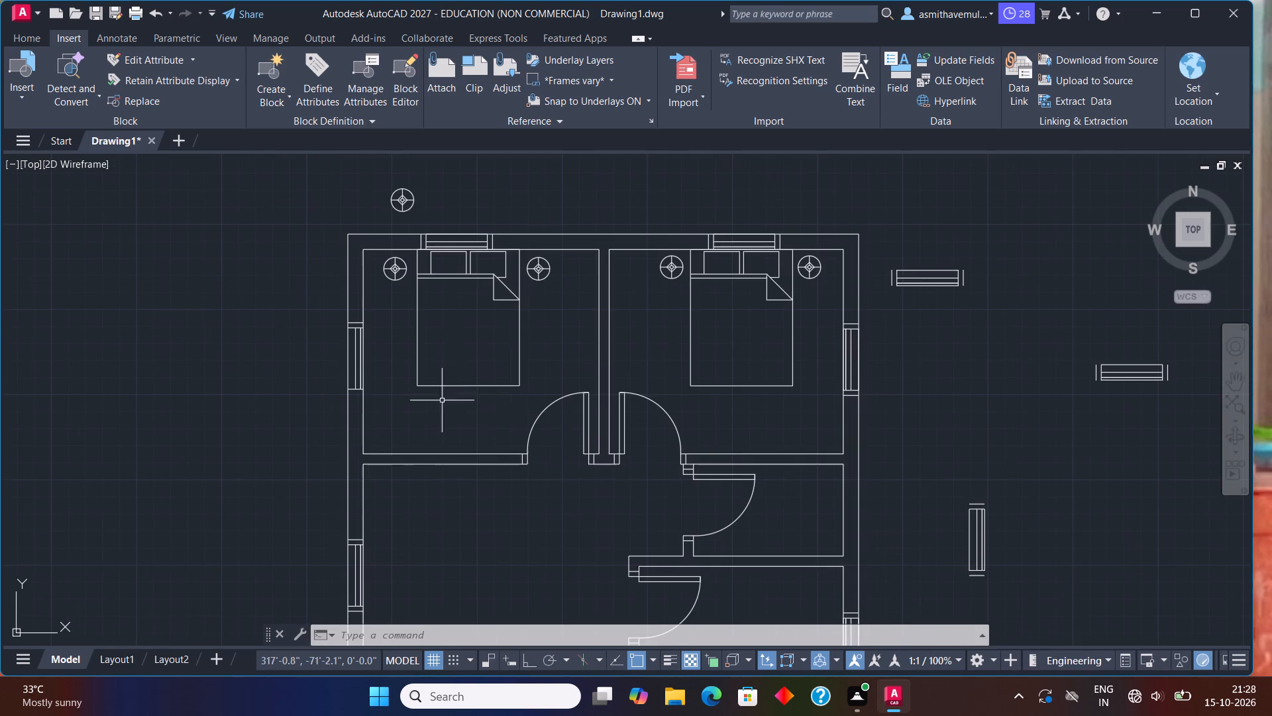
middle_click_drag(777, 449, 390, 520)
scroll(505, 420, "up", 1)
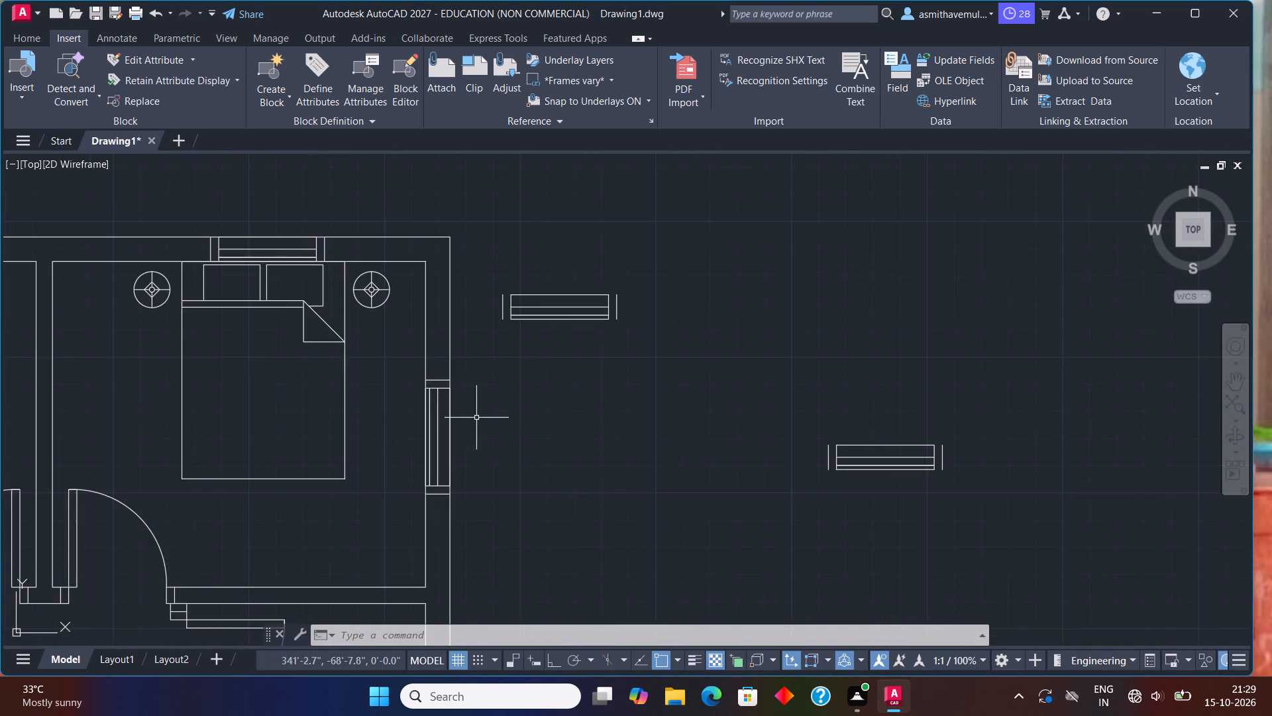
scroll(472, 418, "up", 2)
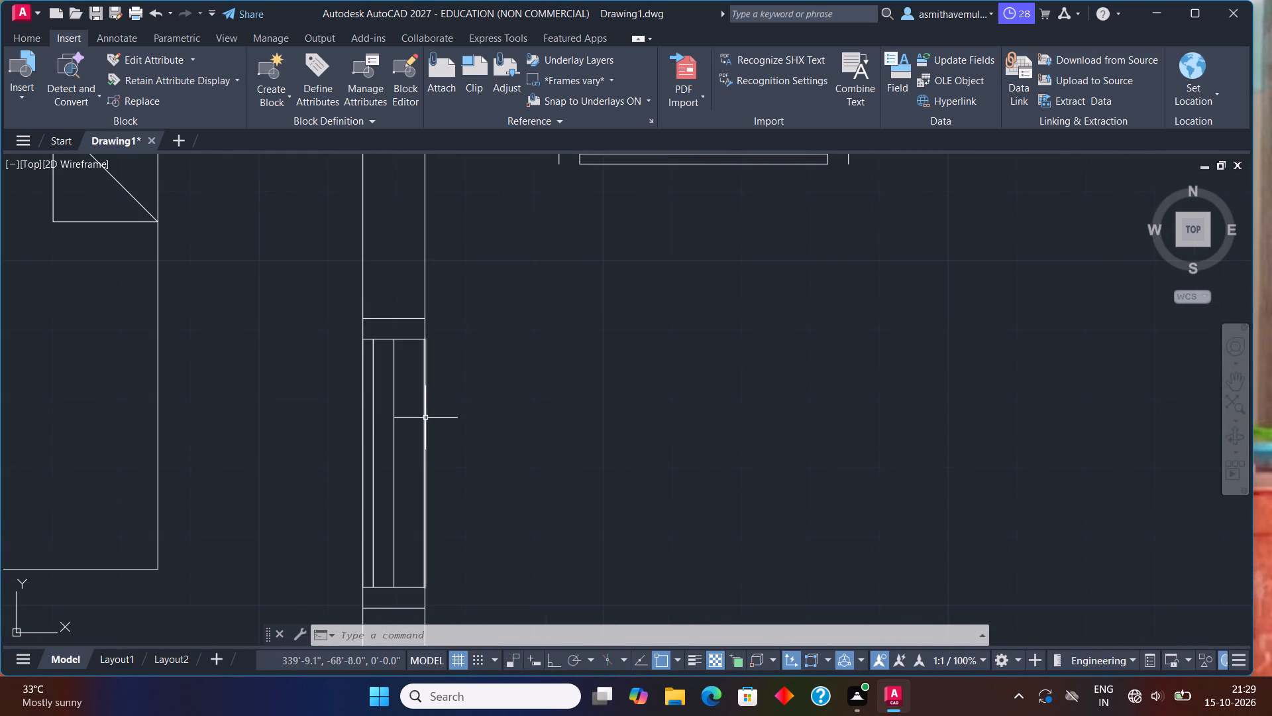
left_click(425, 418)
left_click(364, 434)
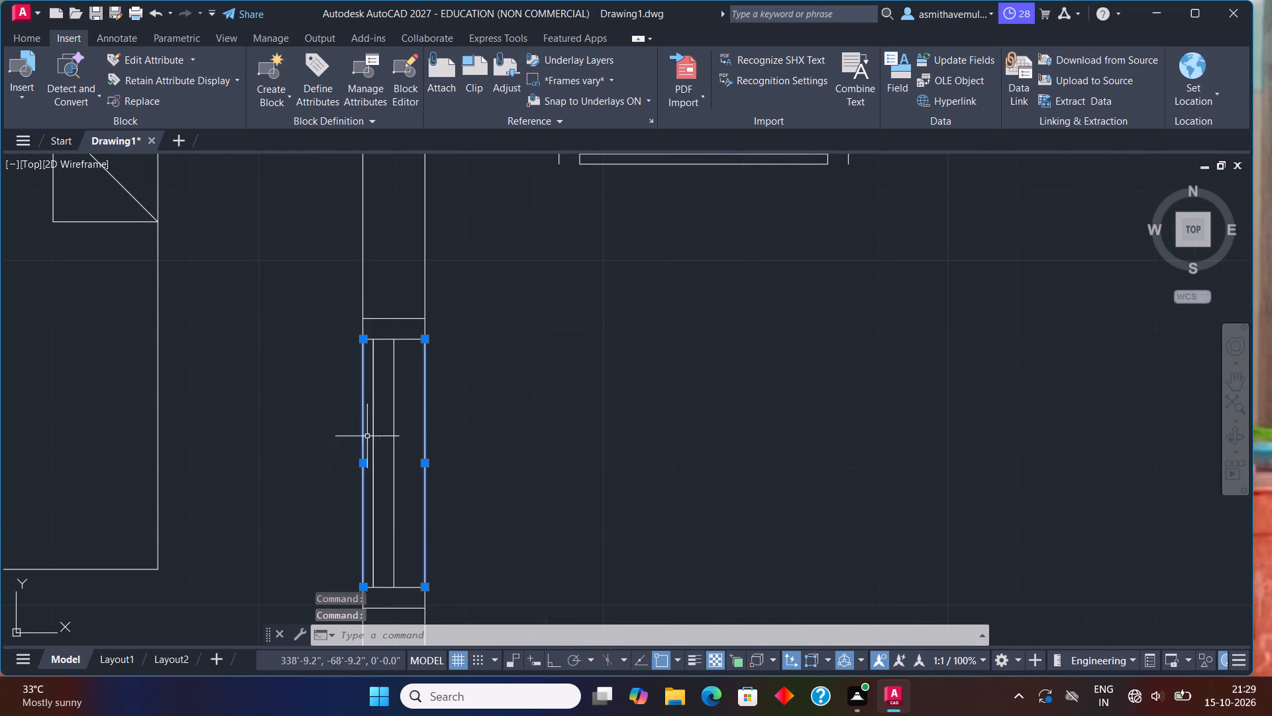
key("Delete")
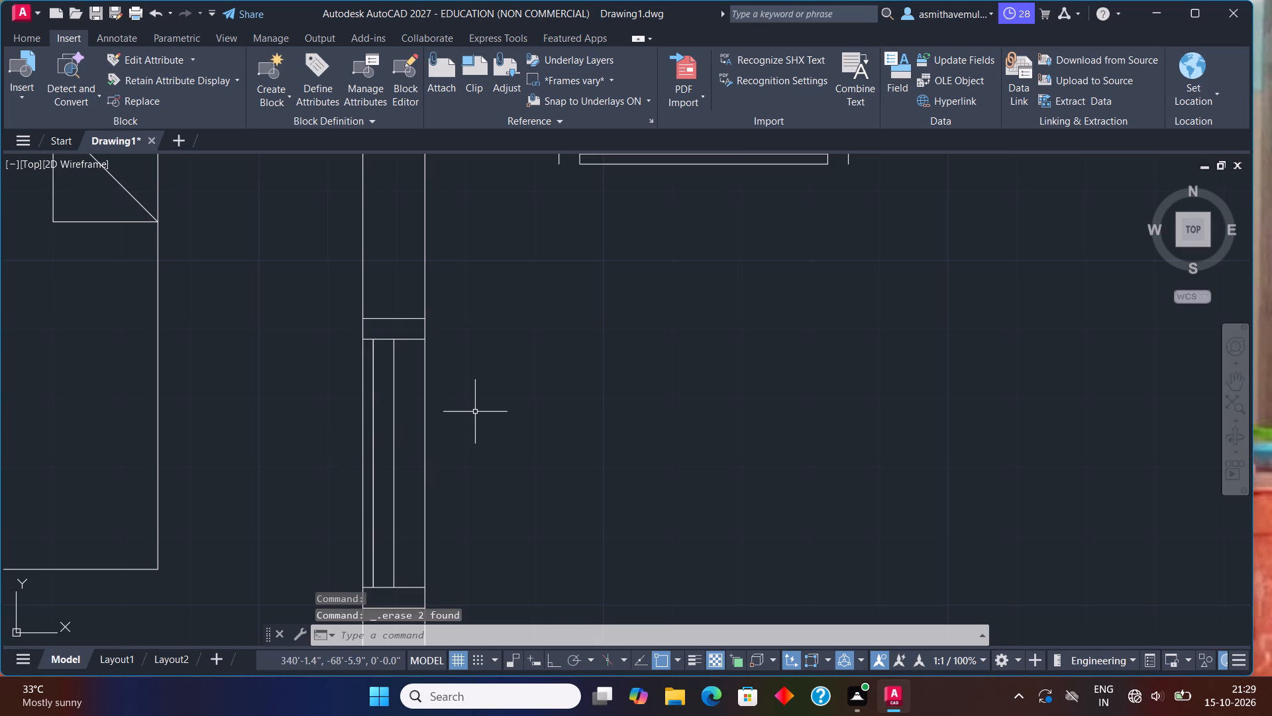
Delete the two long side lines overlapping the wall faces on the upper-right bedroom's window in the top outer wall.
scroll(256, 306, "down", 1)
middle_click_drag(256, 308, 688, 534)
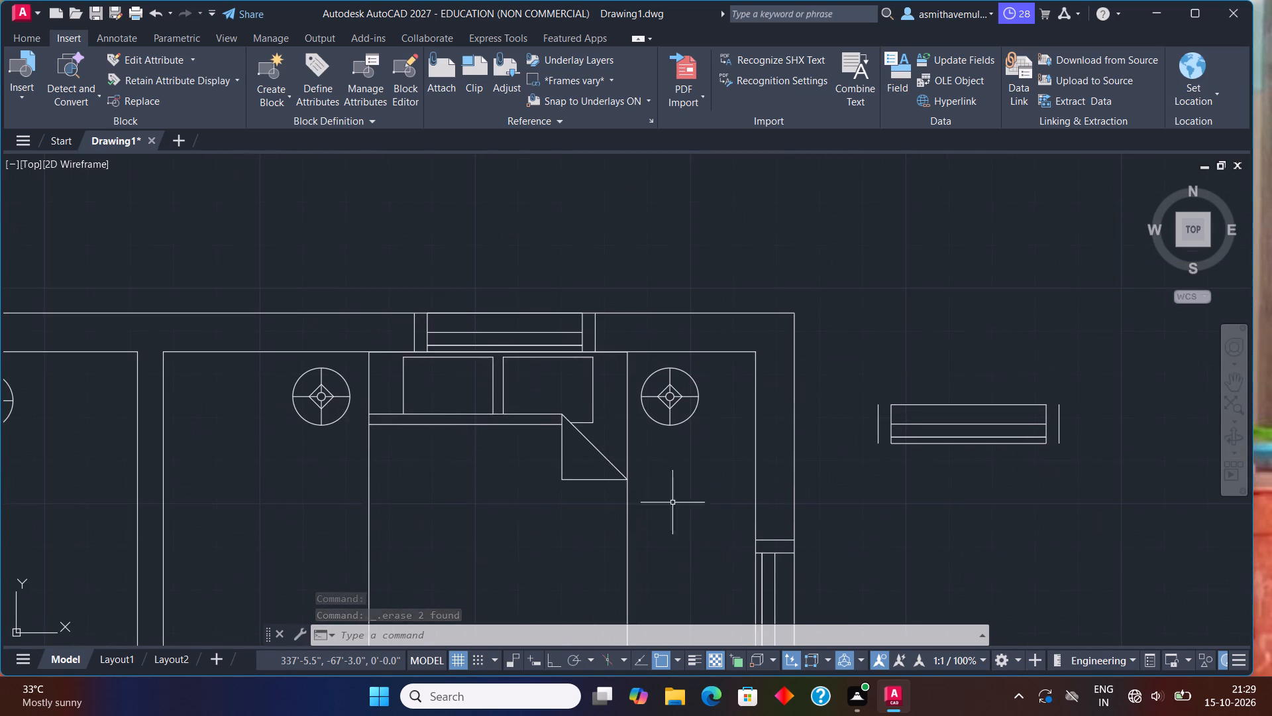
scroll(566, 344, "up", 3)
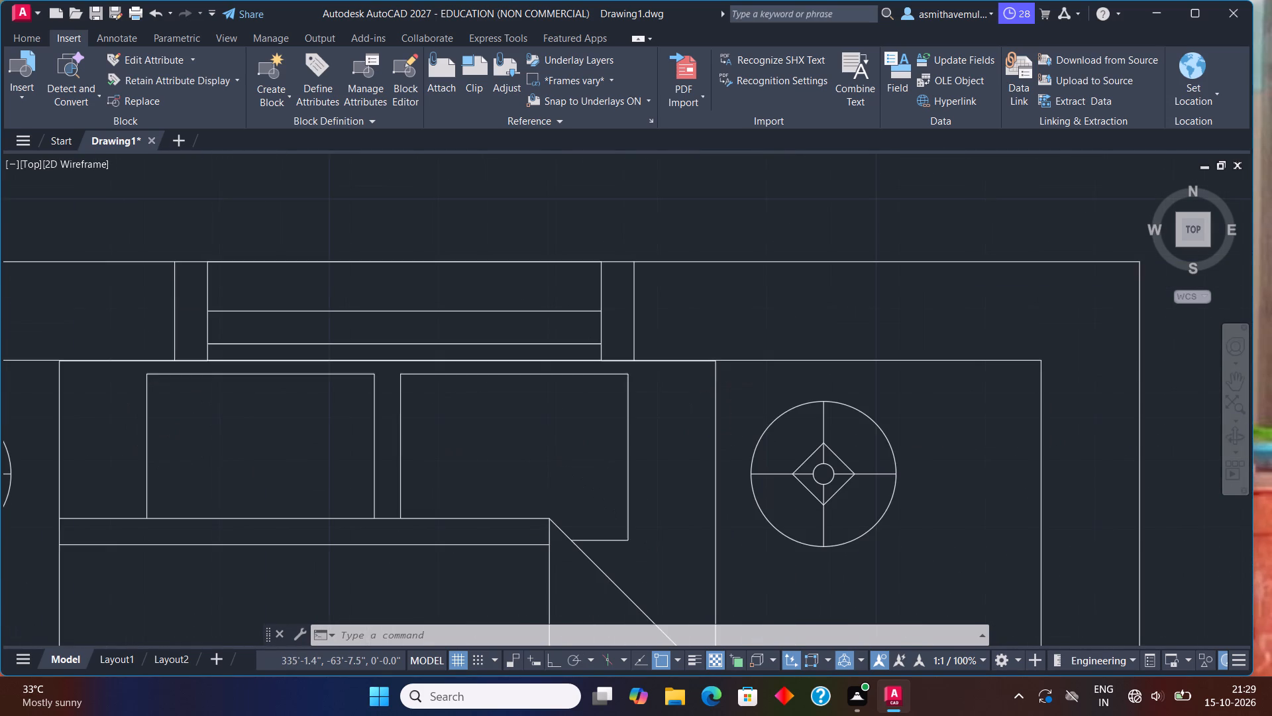
left_click(556, 367)
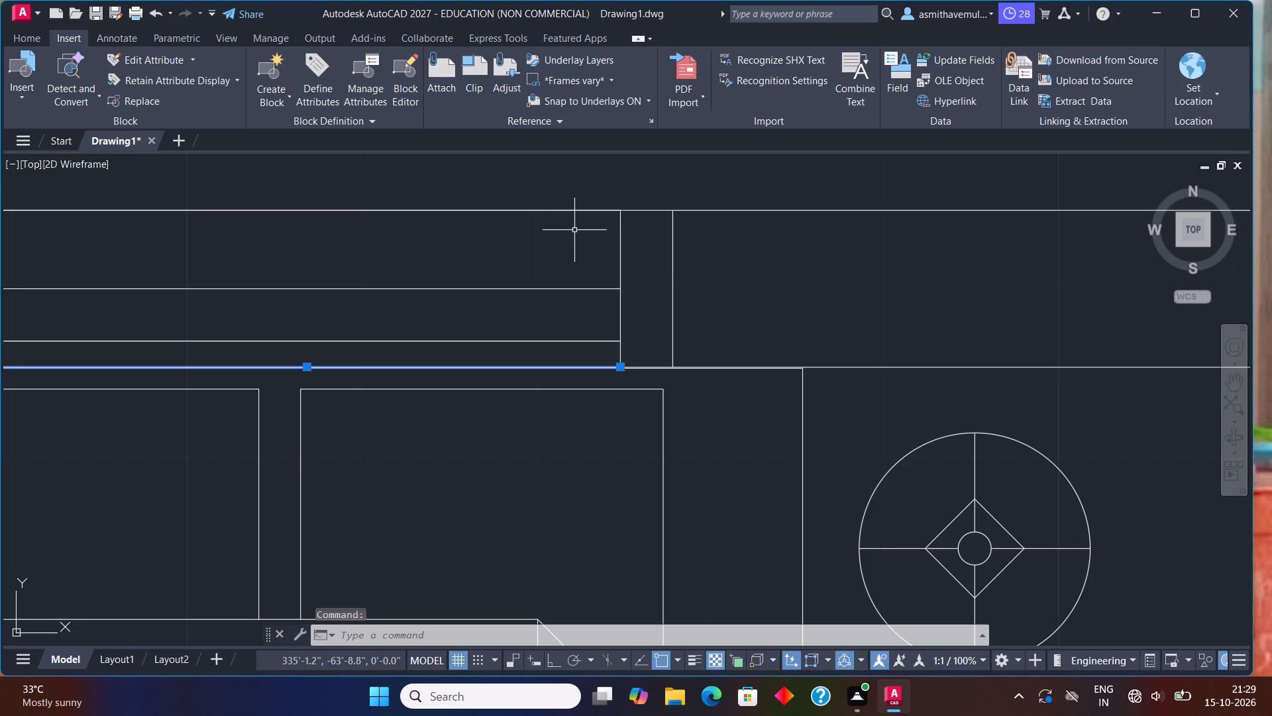
left_click(579, 211)
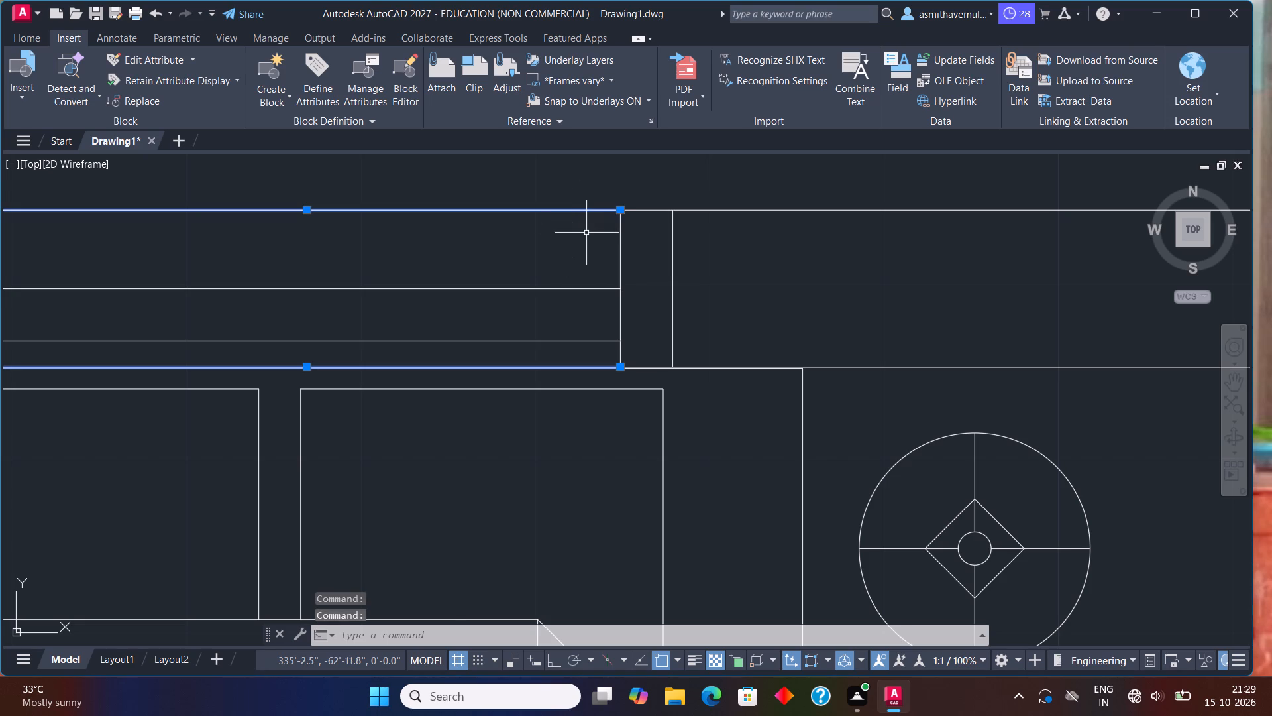
key("Delete")
Offset the lower face of the lowest horizontal partition 3' down into the bottom room.
scroll(595, 249, "down", 2)
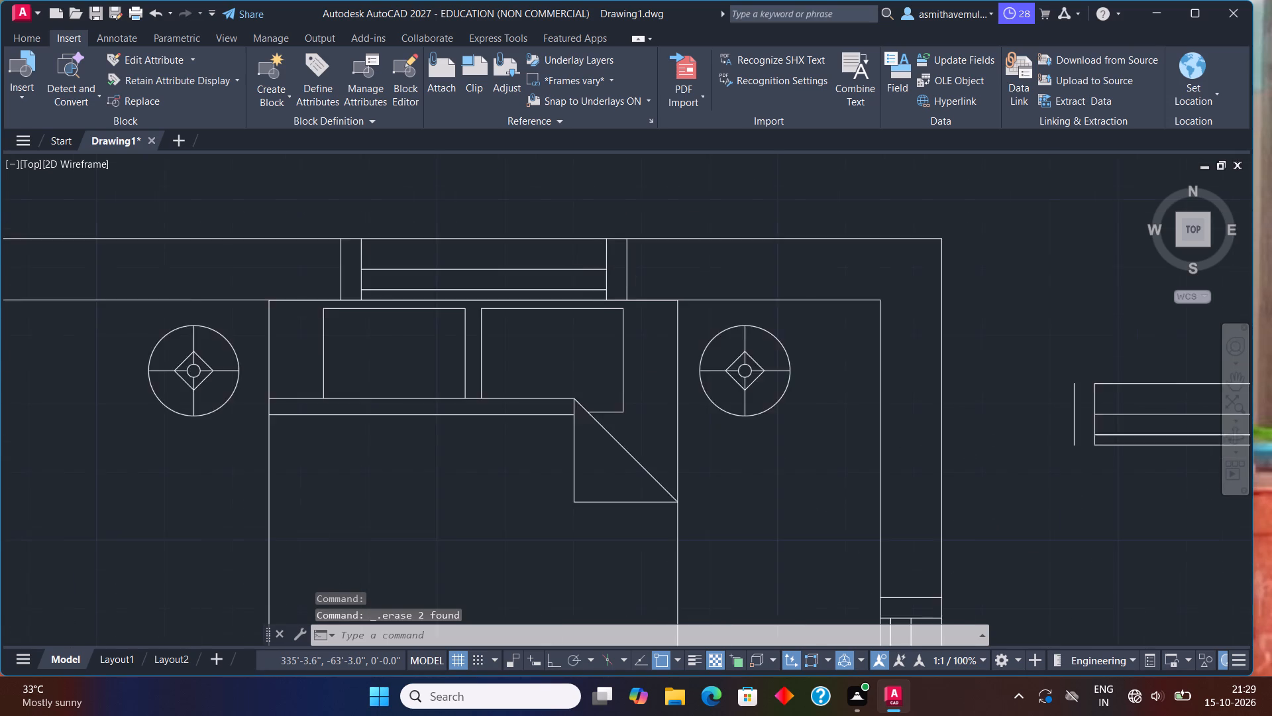
scroll(602, 278, "down", 1)
middle_click_drag(631, 319, 688, 228)
scroll(688, 228, "down", 1)
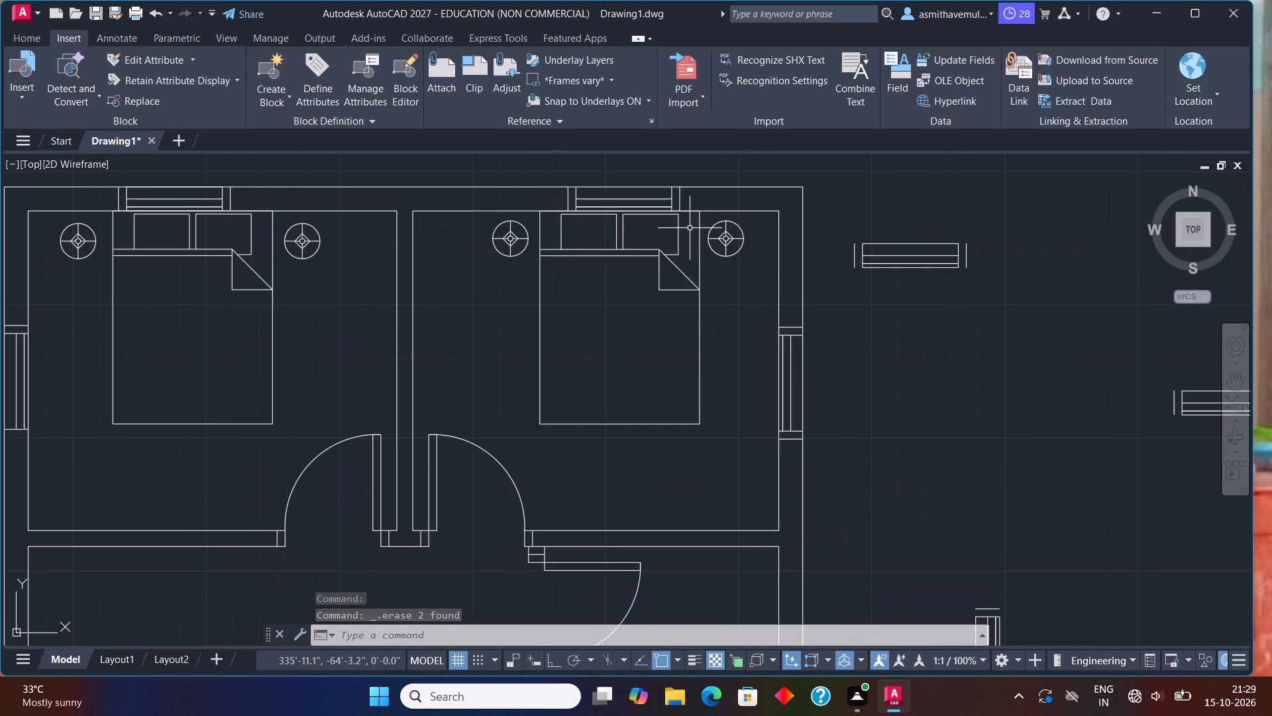
scroll(680, 273, "down", 2)
middle_click_drag(671, 329, 688, 280)
scroll(671, 290, "up", 1)
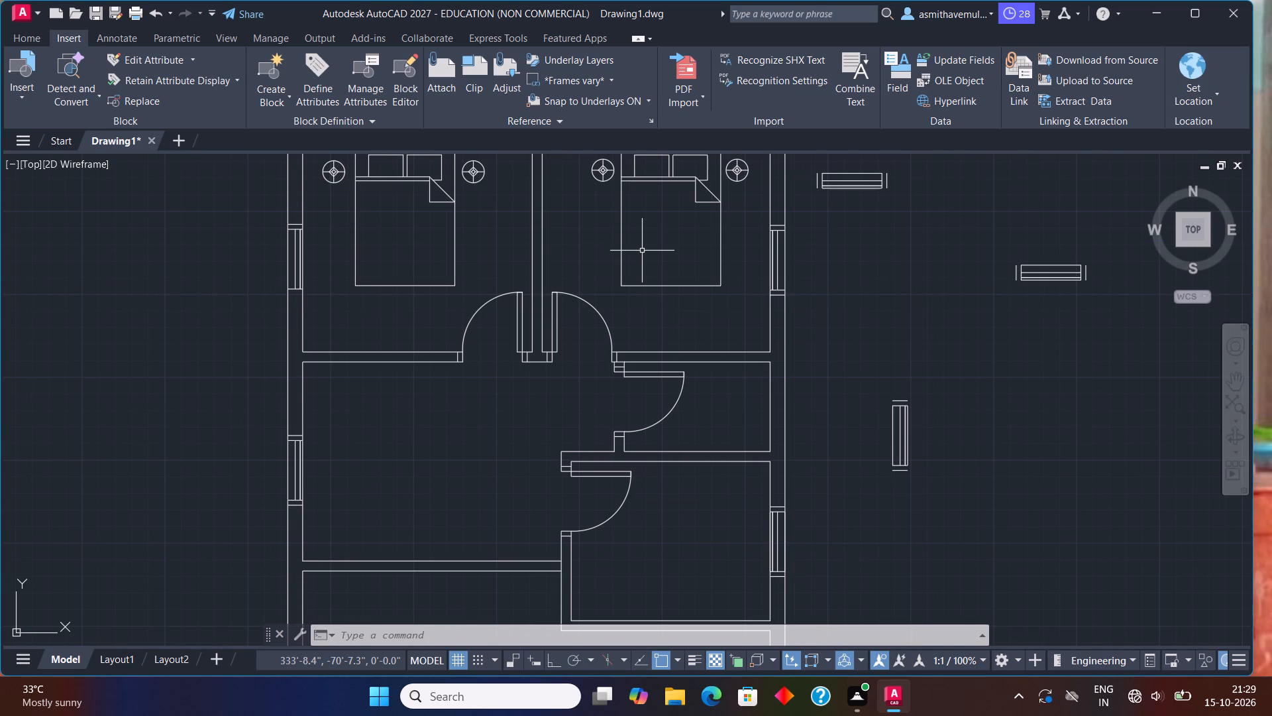
key("o")
key("Return")
key("3")
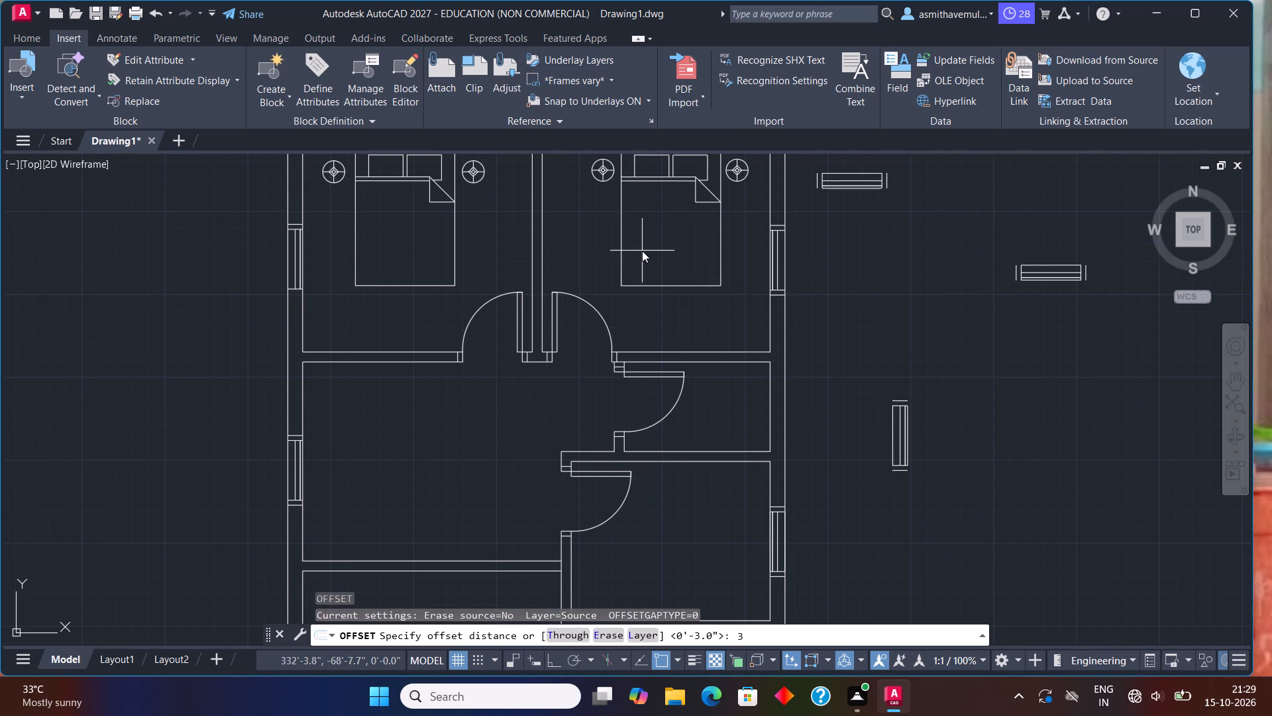
key("apostrophe")
key("Return")
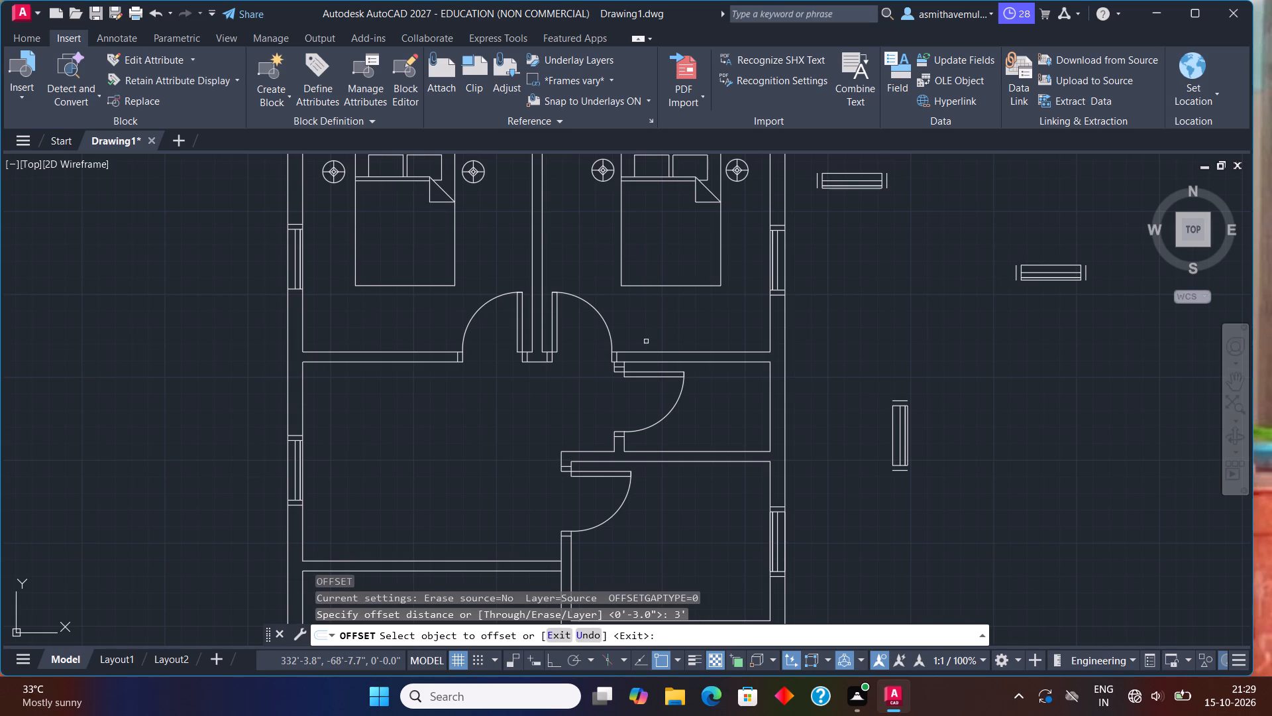
middle_click_drag(666, 450, 666, 200)
scroll(703, 352, "up", 1)
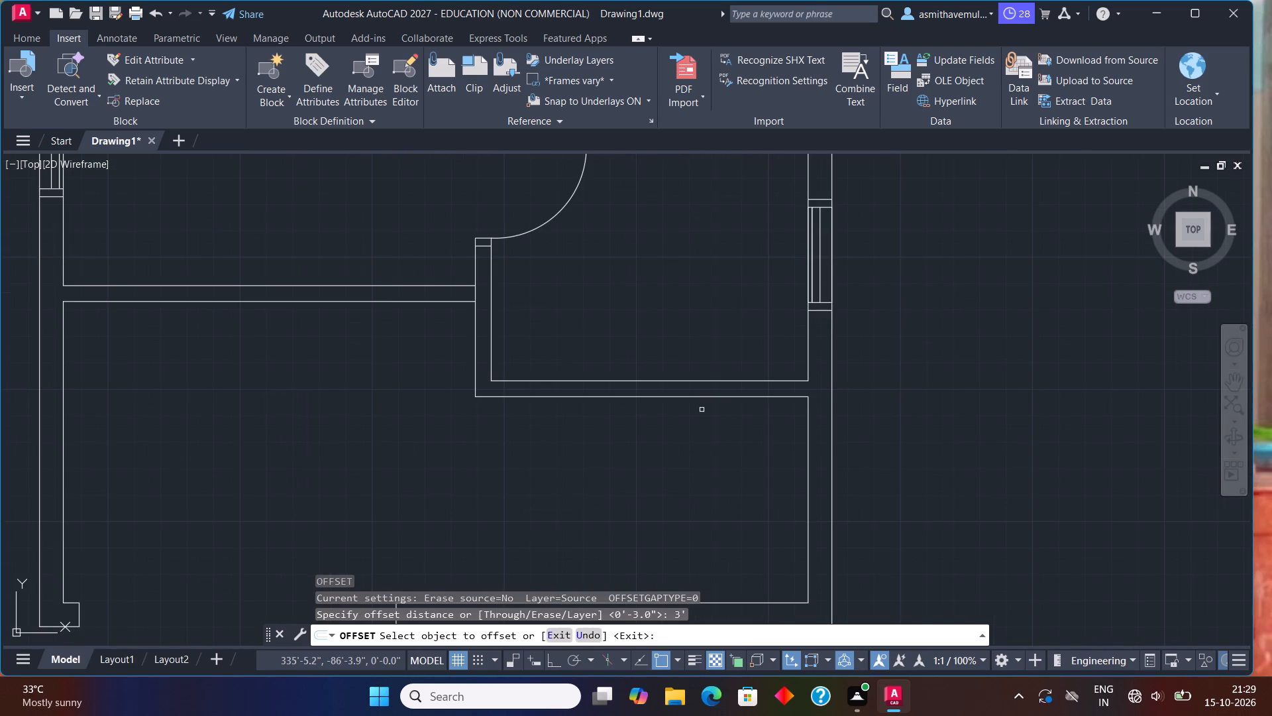
left_click(705, 395)
left_click(705, 433)
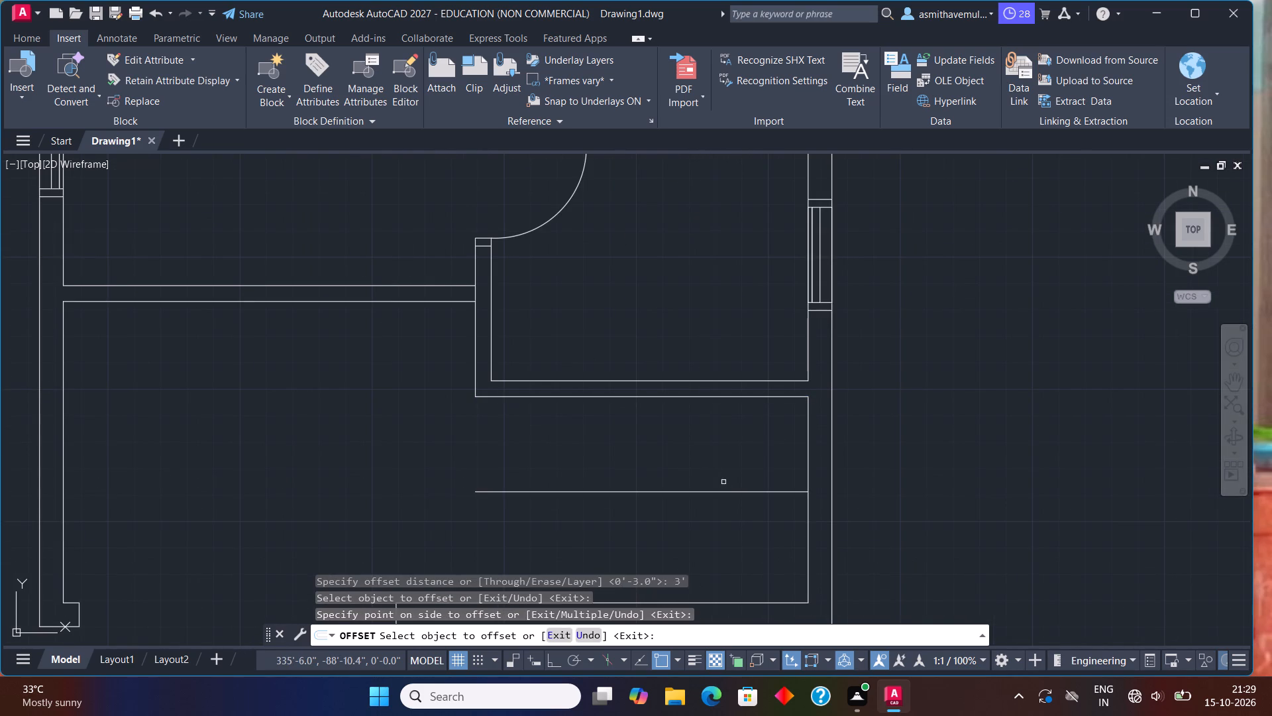
Offset the bottom outer wall's inner face 3' up into the bottom room.
middle_click_drag(731, 497, 745, 442)
left_click(731, 548)
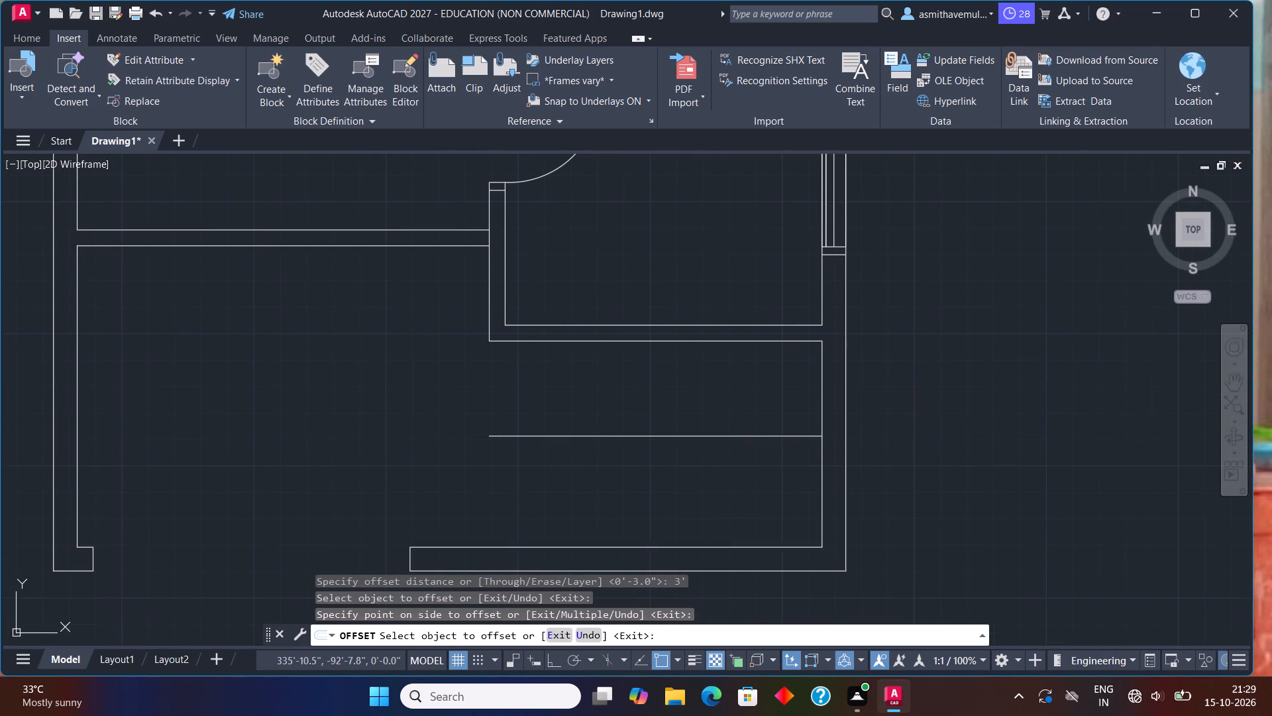
left_click(749, 486)
scroll(759, 464, "up", 1)
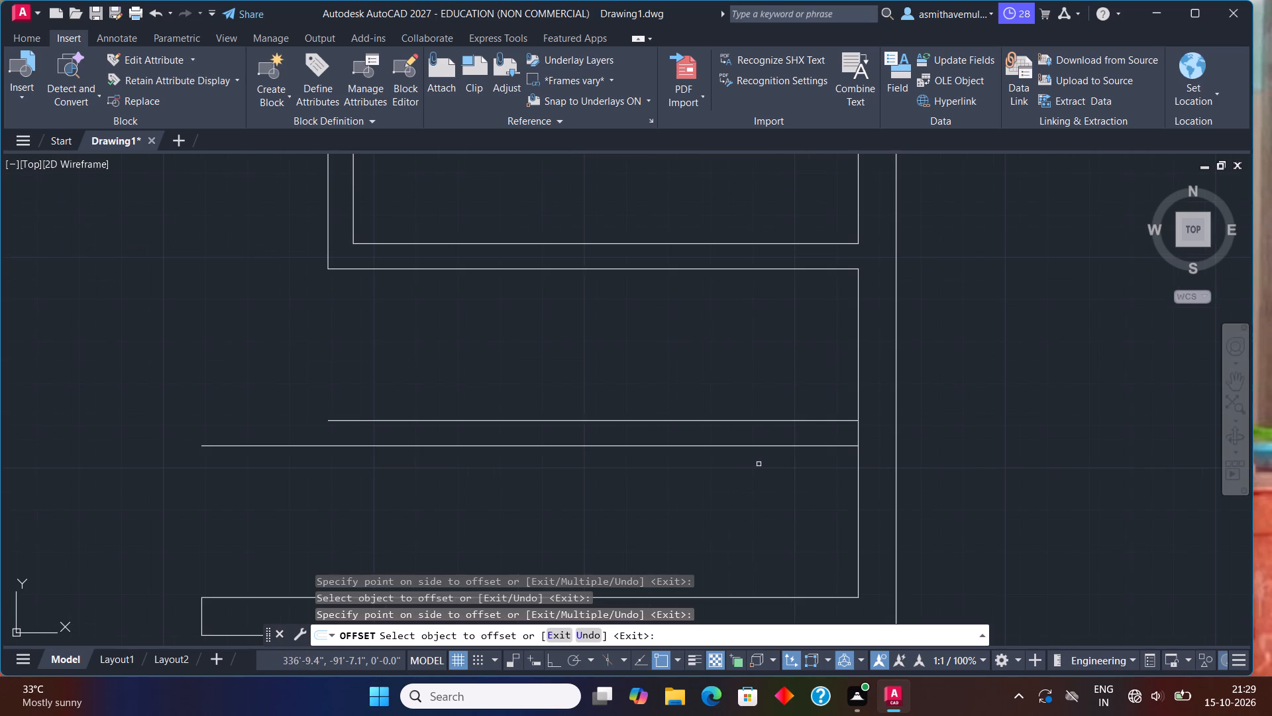
key("Escape")
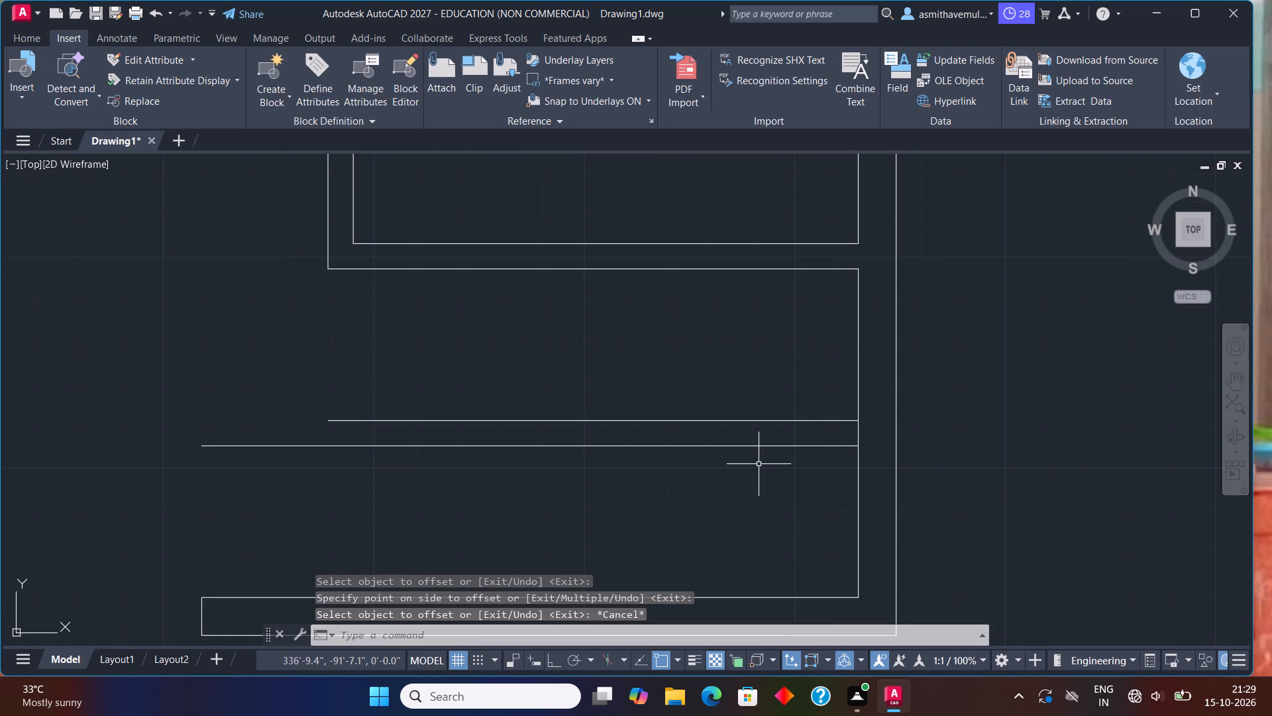
Measure the vertical gap between the two offset lines in the bottom room.
type("DLI")
key("Return")
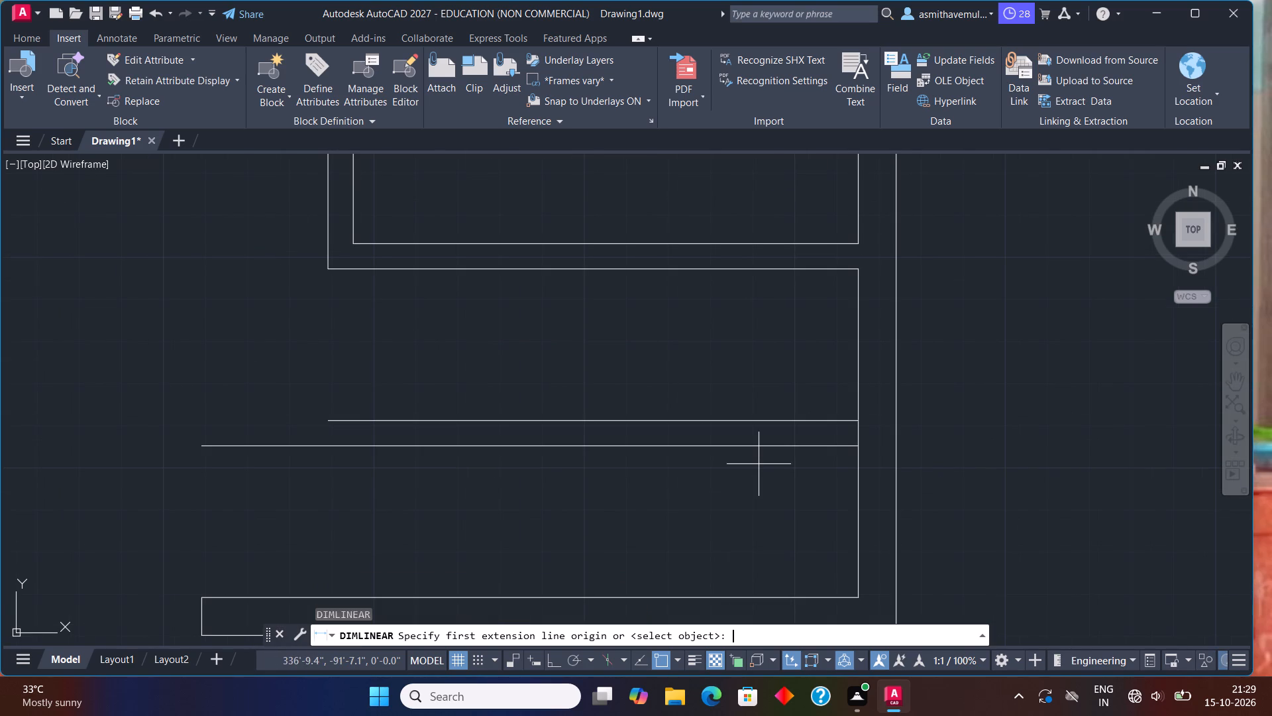
scroll(761, 464, "up", 1)
left_click(706, 394)
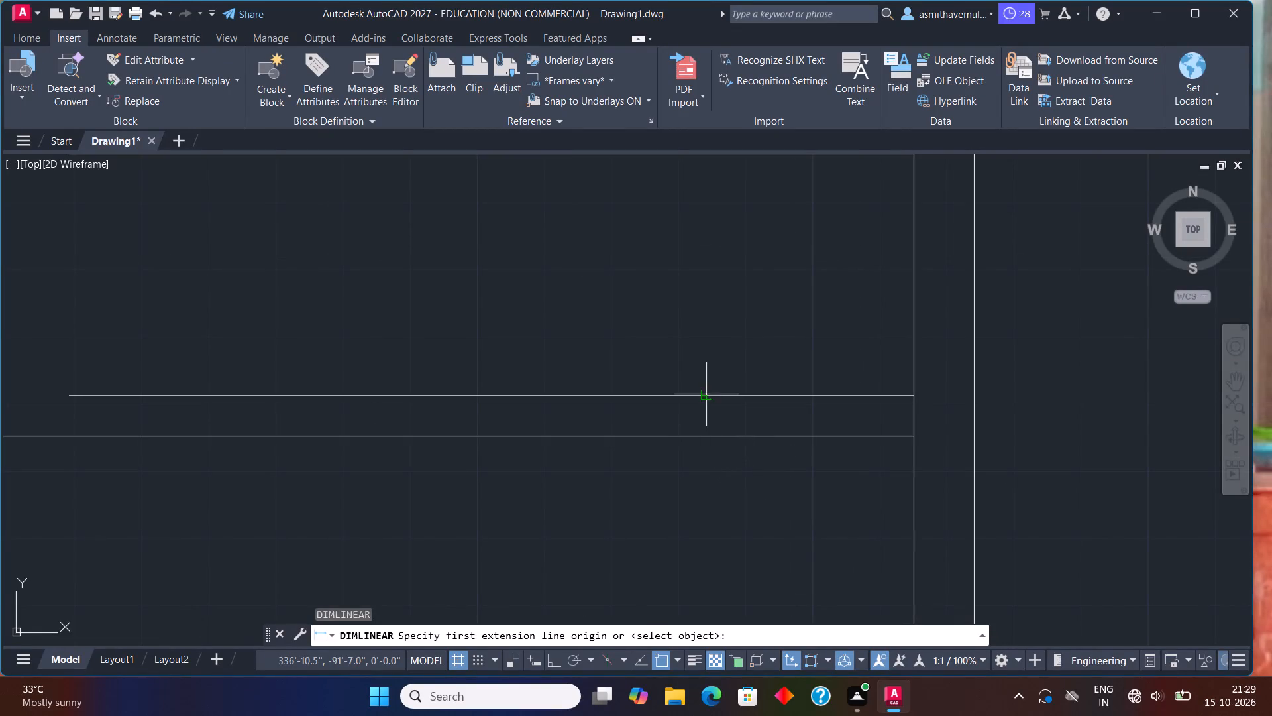
left_click(707, 436)
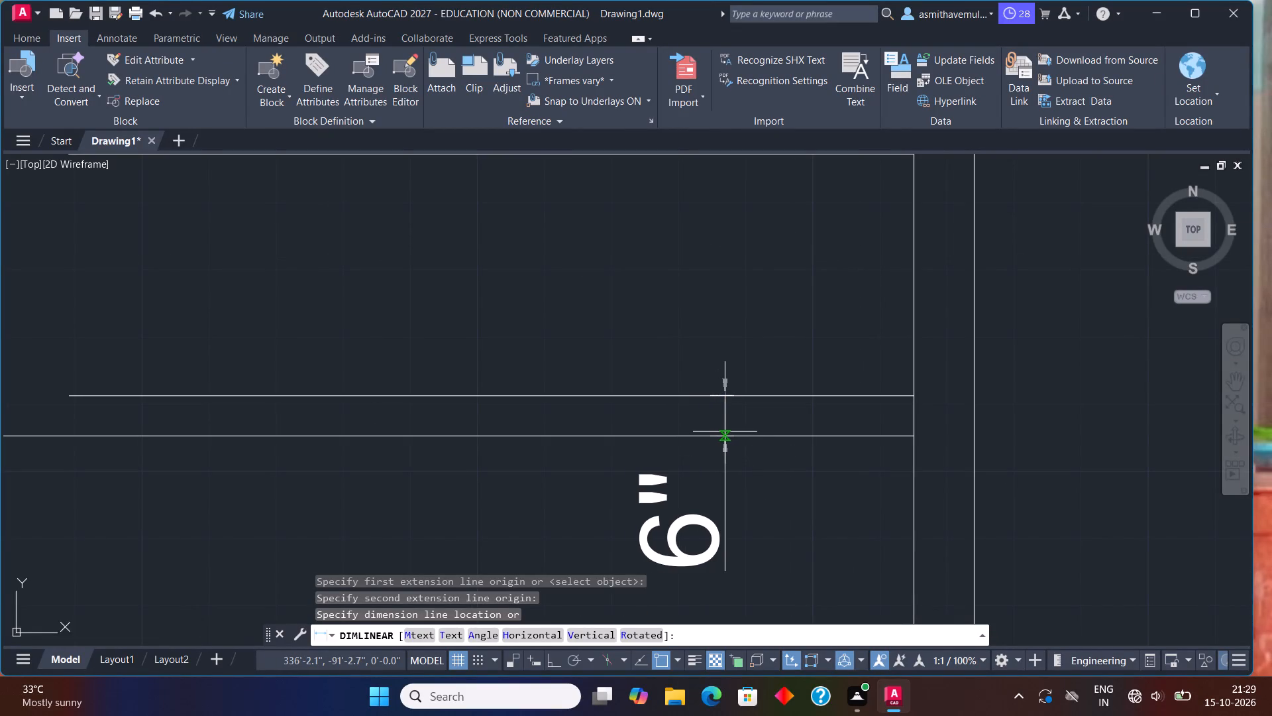
key("Escape")
Offset each of the bottom room's two horizontal lines 1" inward, toward the other.
key("o")
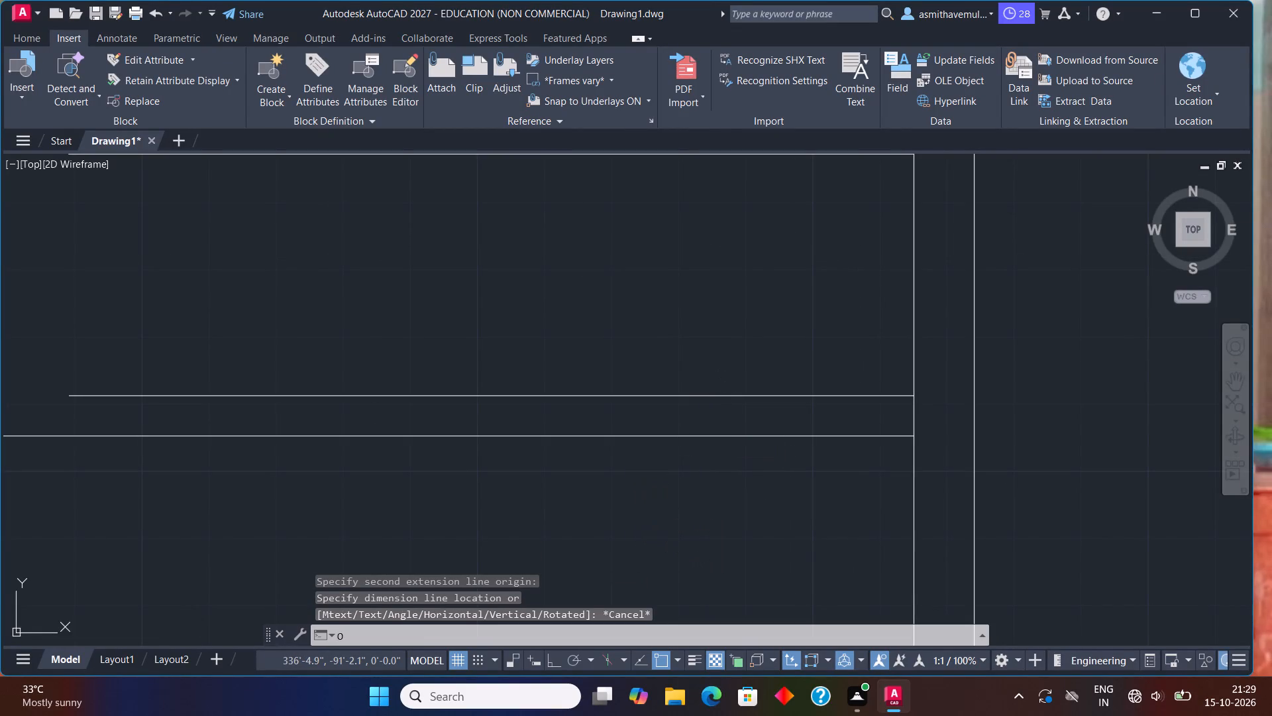
key("Return")
key("1")
key("shift+quotedbl")
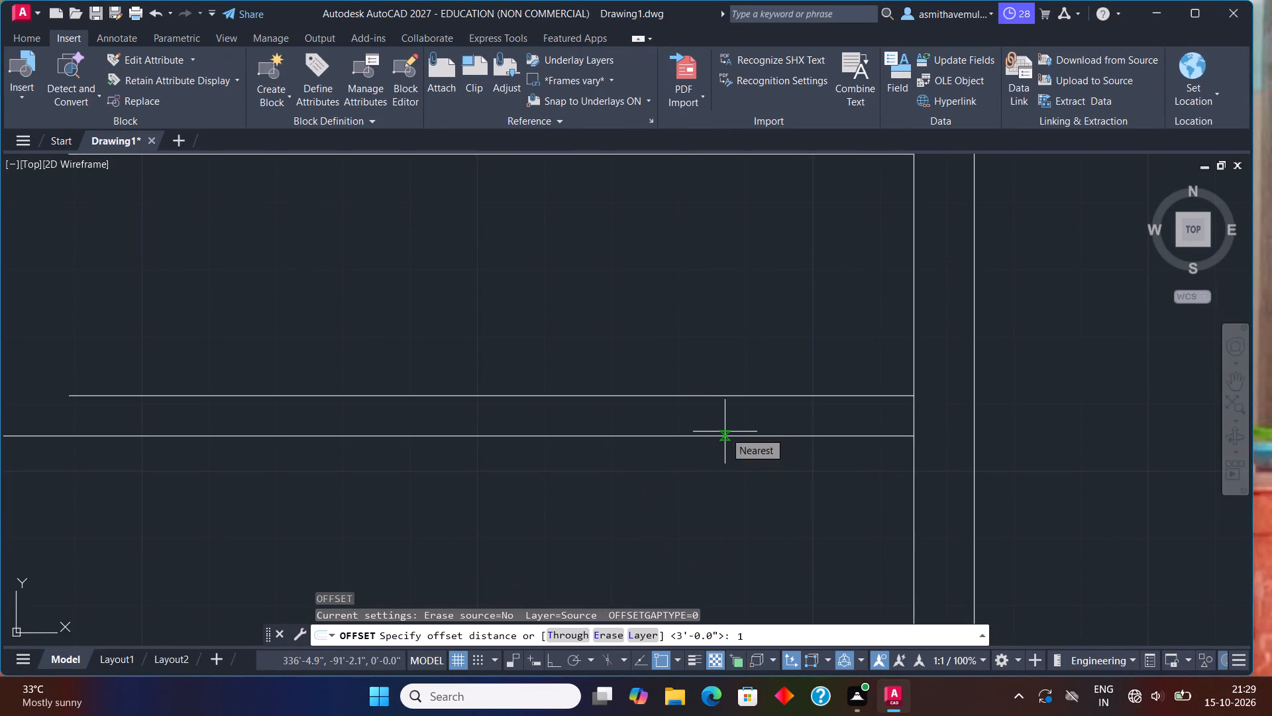
key("Return")
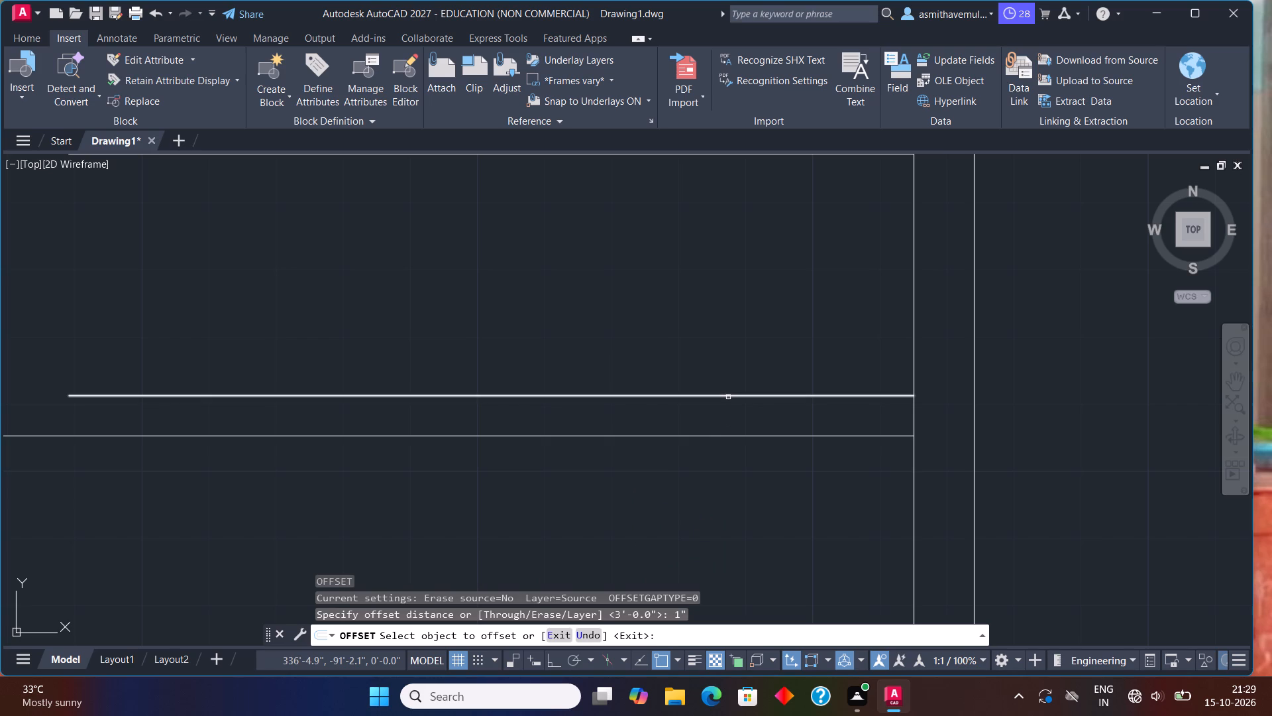
left_click(728, 397)
left_click(730, 405)
left_click(733, 439)
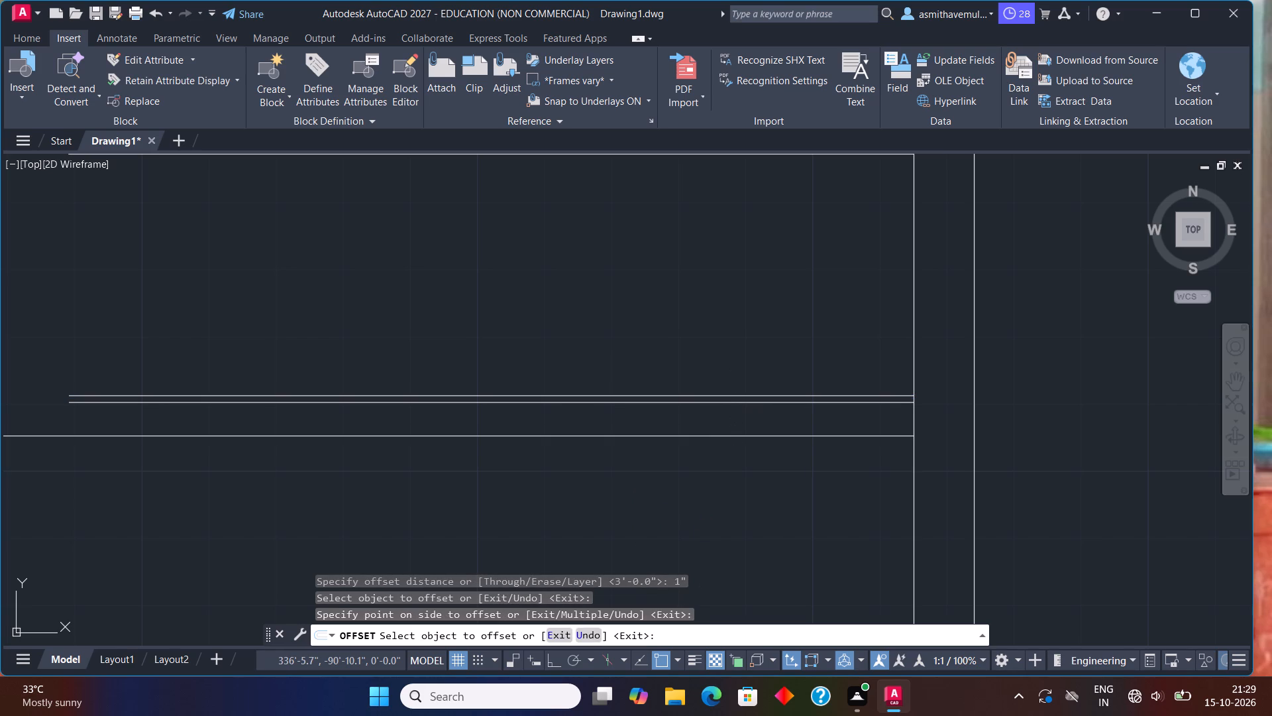
left_click(733, 435)
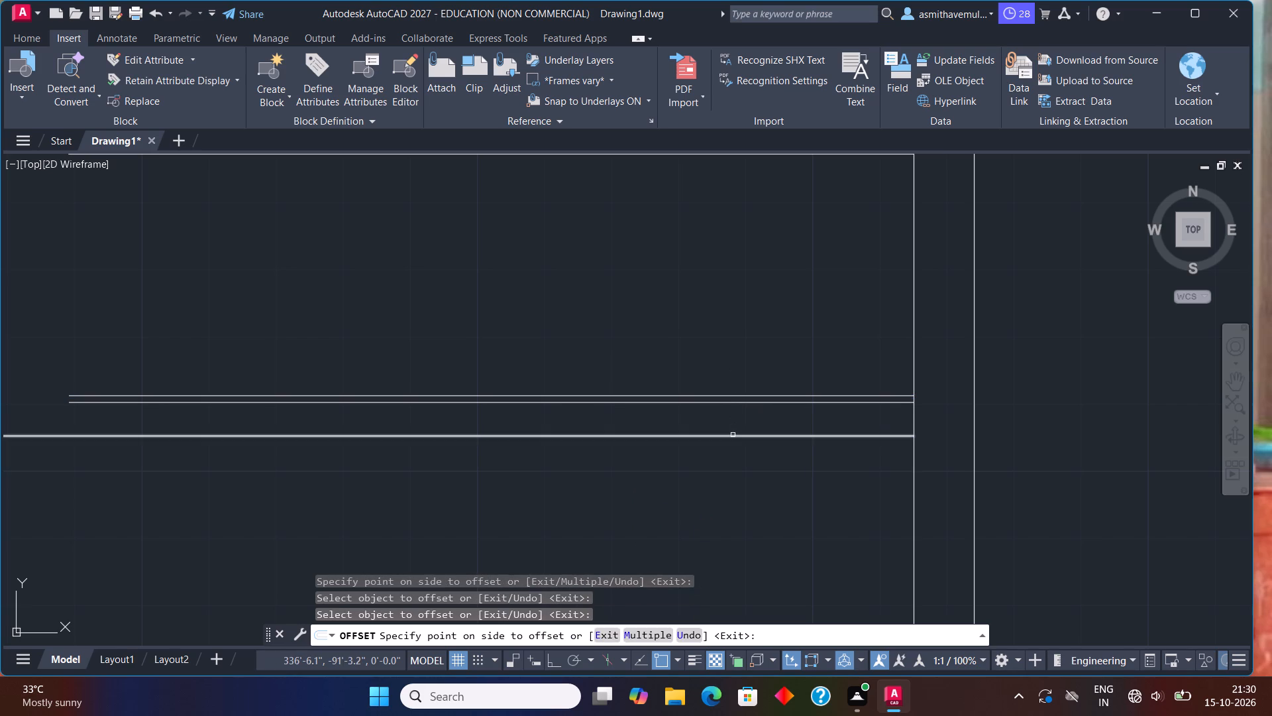
left_click(737, 417)
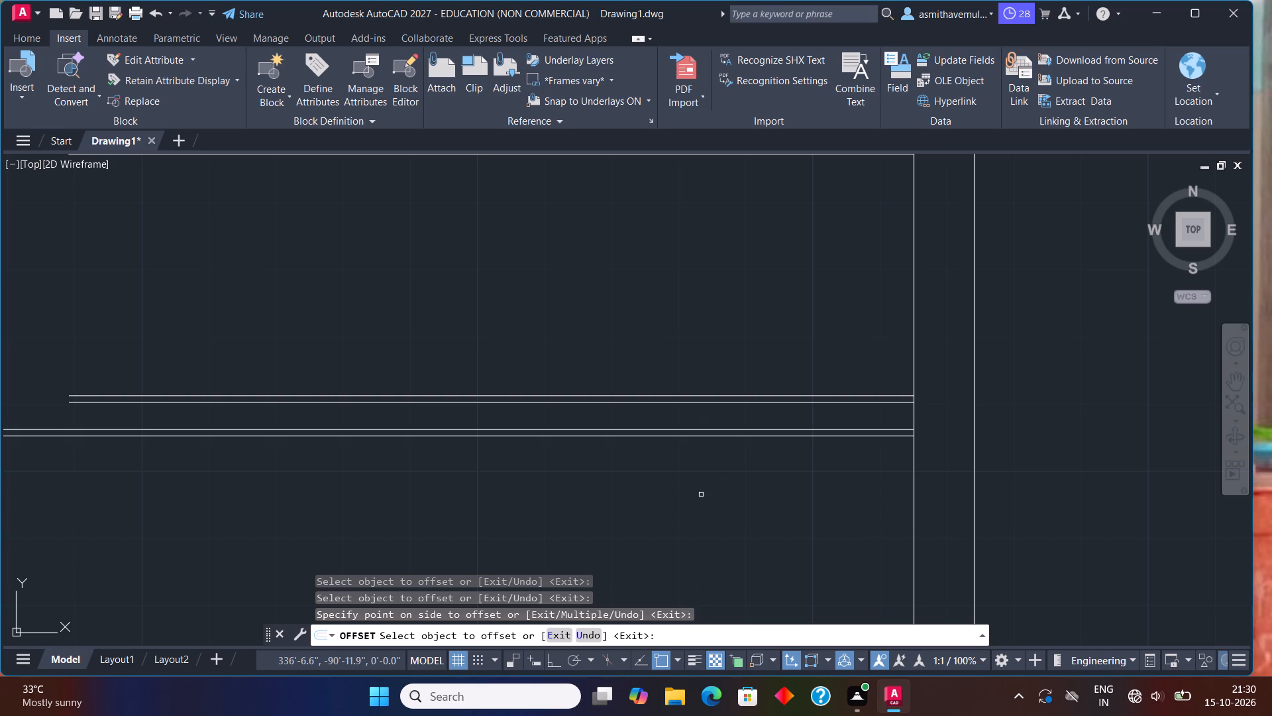
key("Escape")
Measure the vertical gap between the two inner offset lines.
type("DLI")
key("Return")
scroll(682, 496, "up", 1)
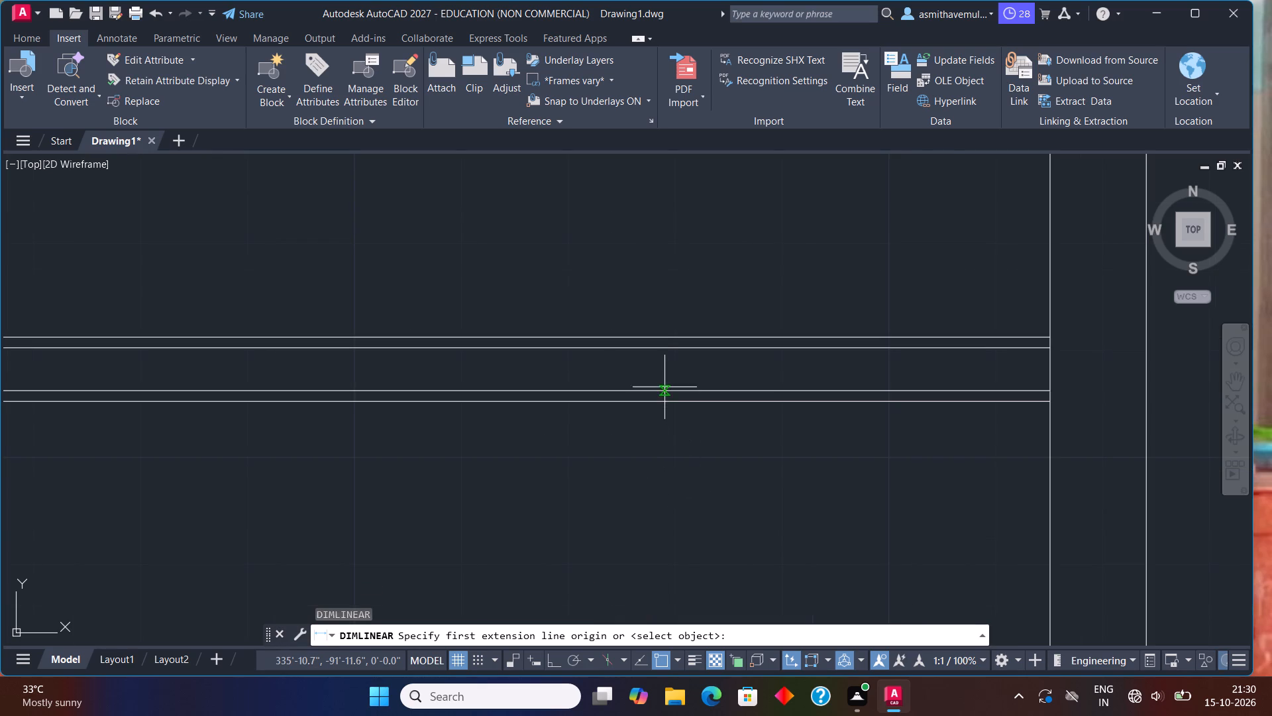
left_click(663, 347)
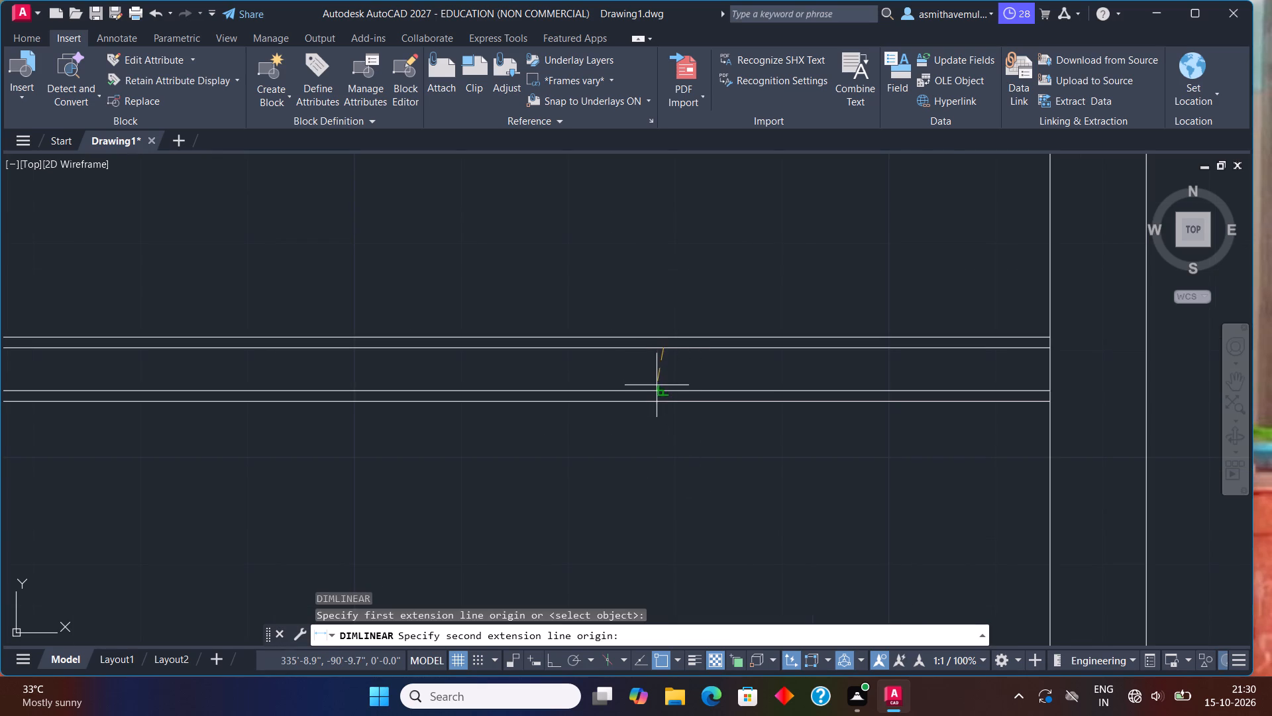
left_click(662, 390)
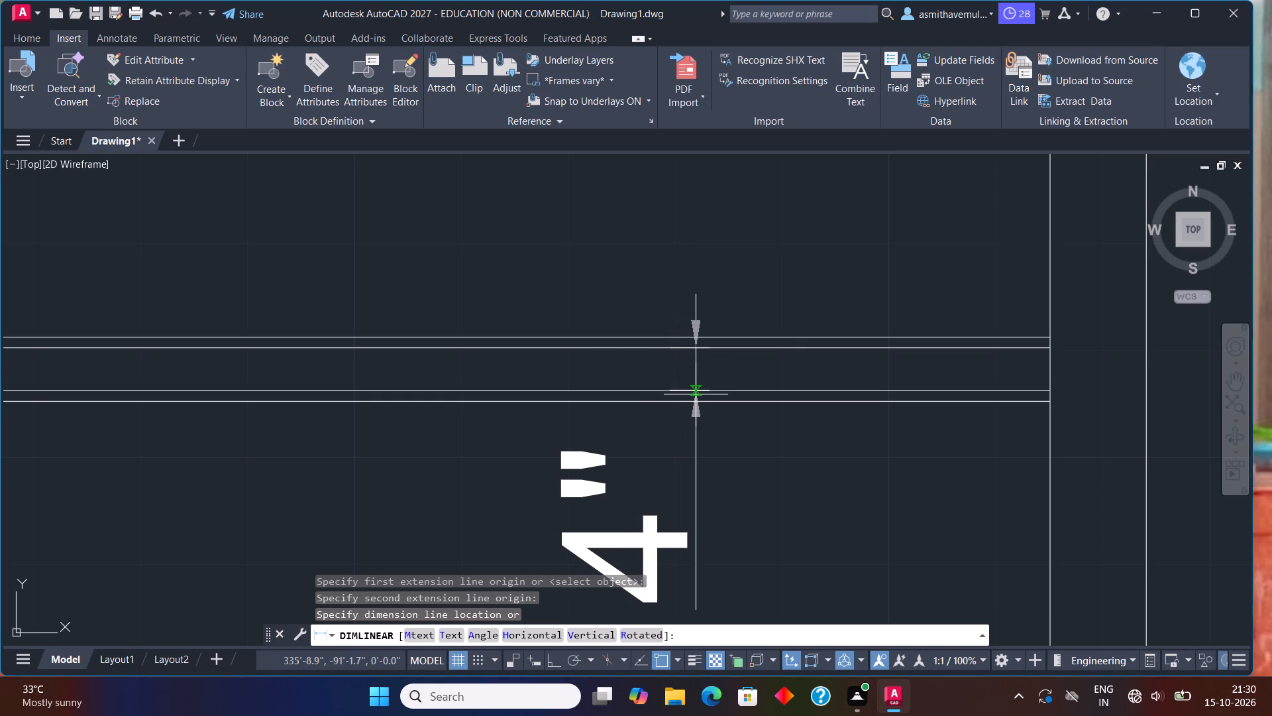
key("Escape")
Offset each of the two inner lines a further 0.5" toward the middle of the gap.
key("o")
key("Return")
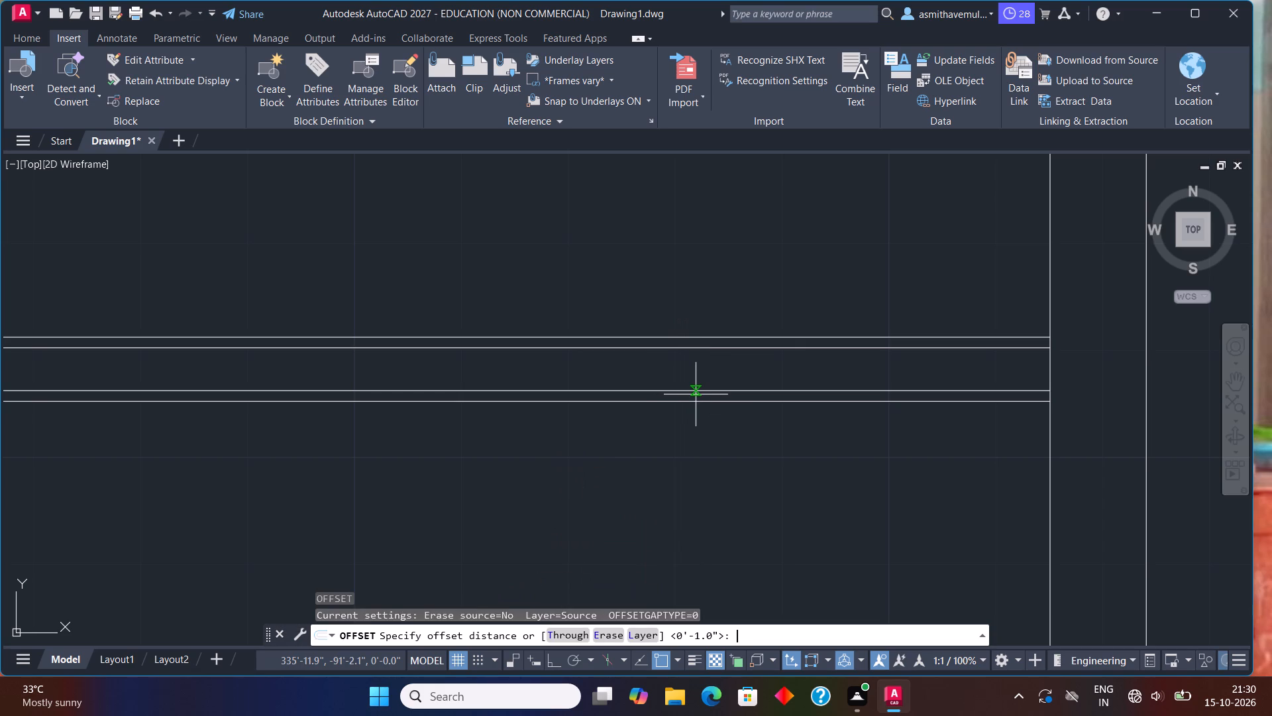
type("0.5")
key("shift+quotedbl")
key("Return")
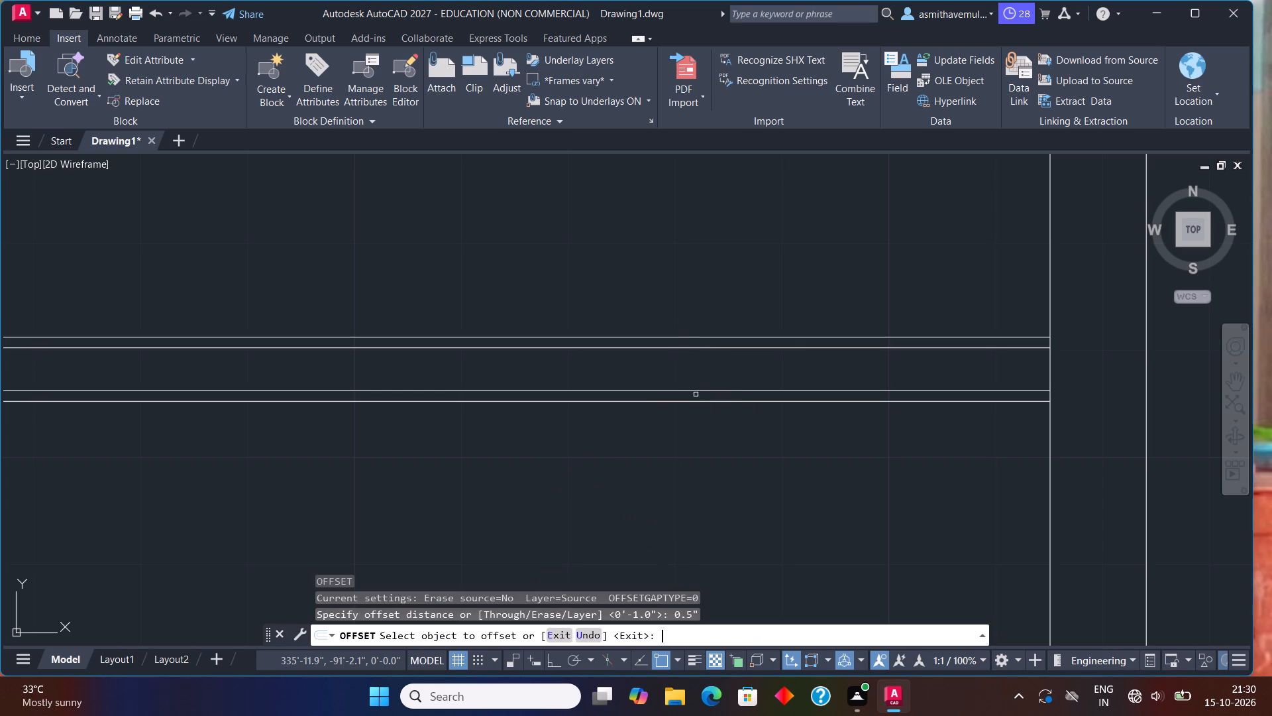
scroll(697, 379, "up", 1)
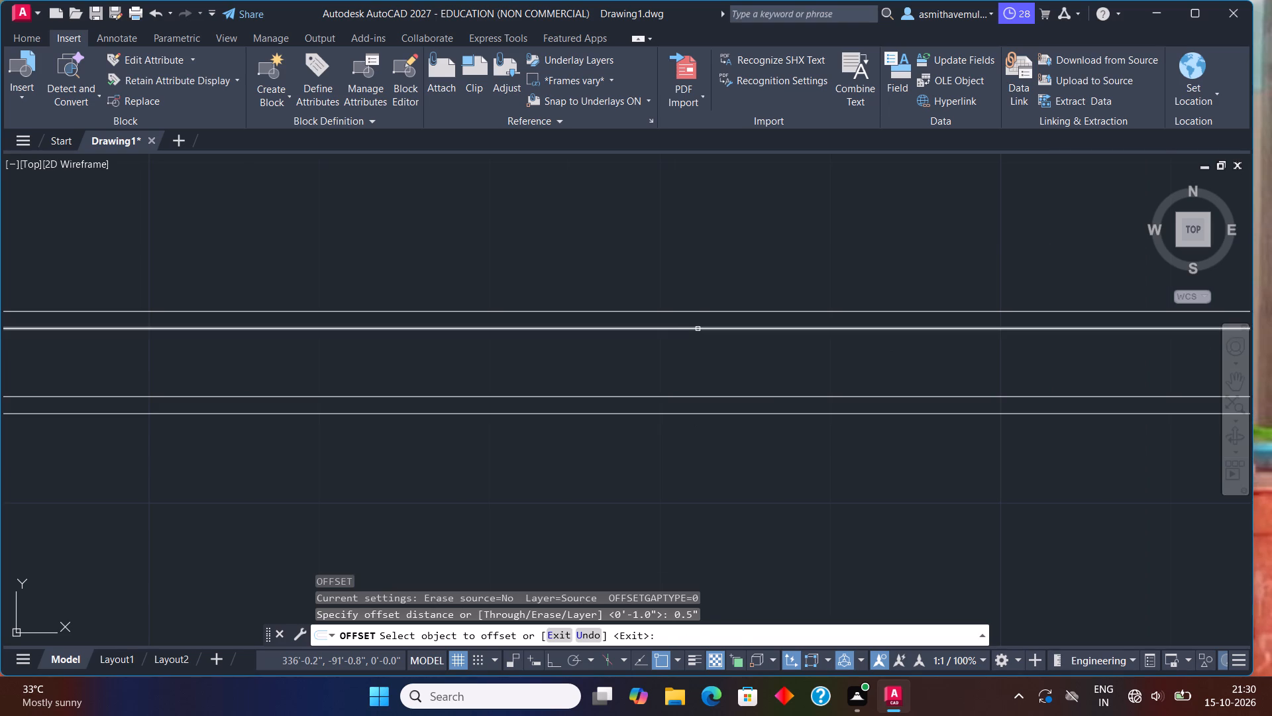
left_click(698, 329)
left_click(712, 347)
left_click(745, 398)
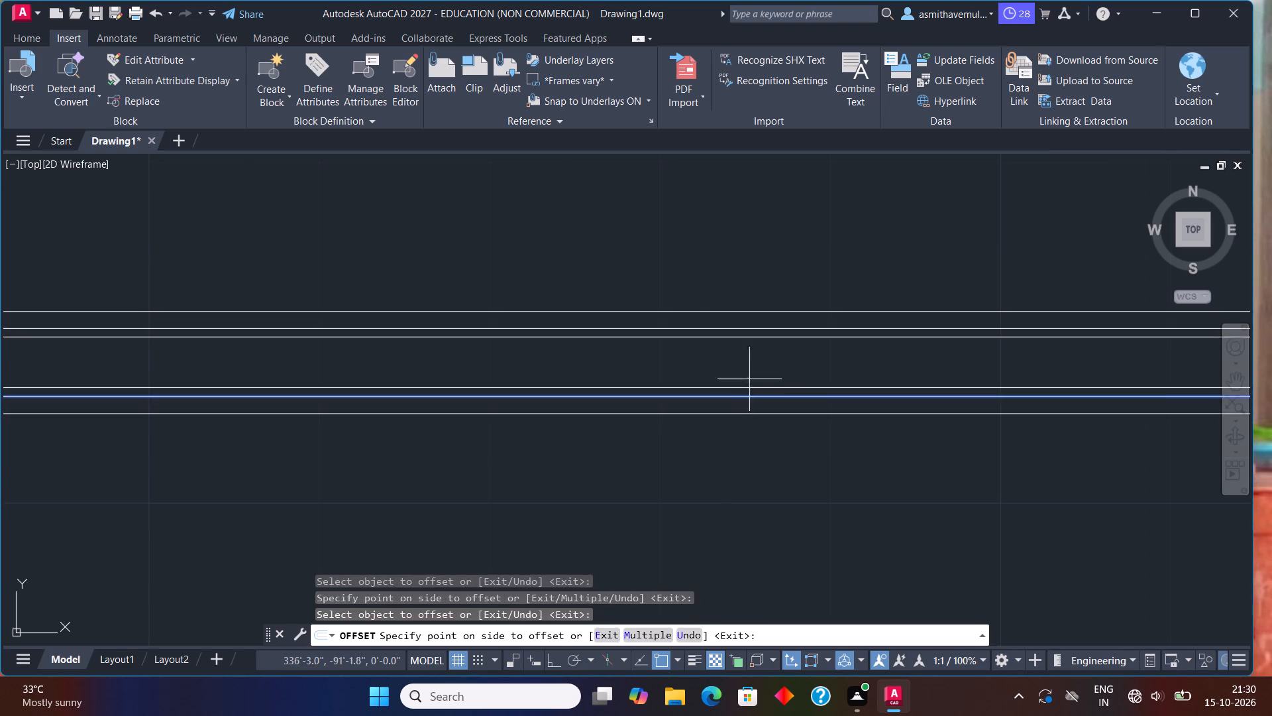
left_click(753, 370)
key("Escape")
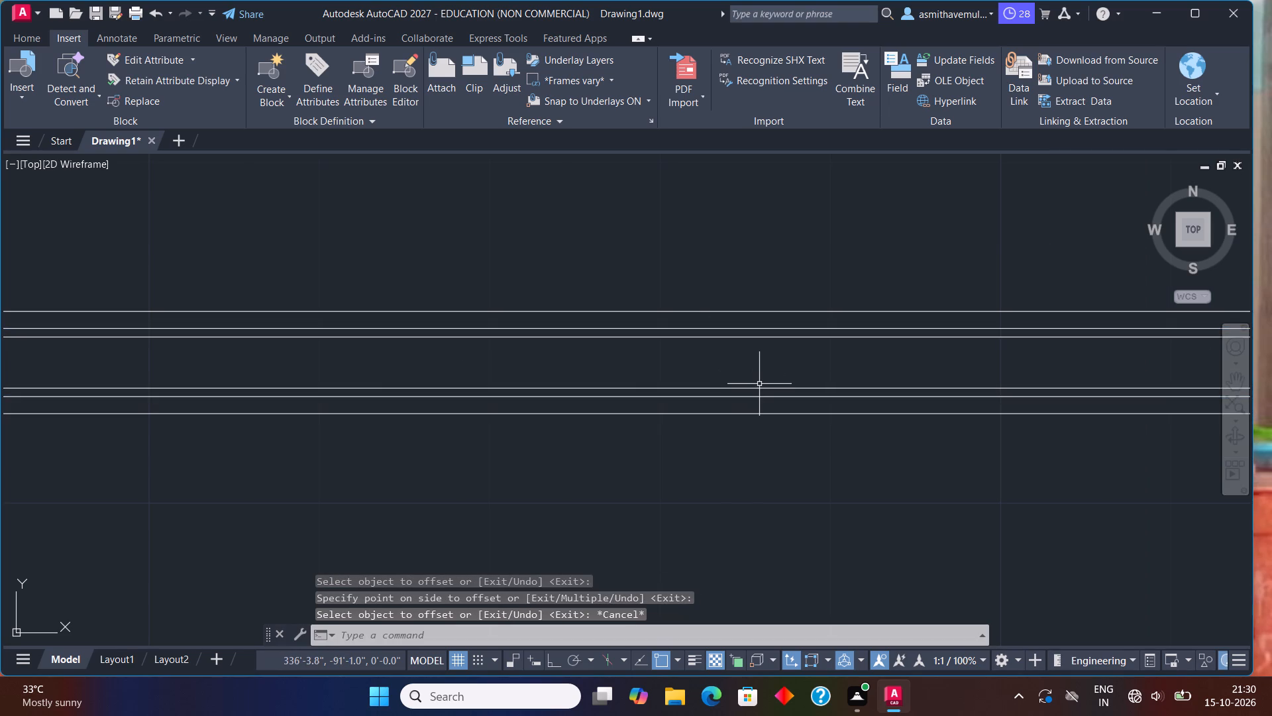
Delete the four outer offset lines, keeping only the innermost pair in the bottom room.
left_click(754, 396)
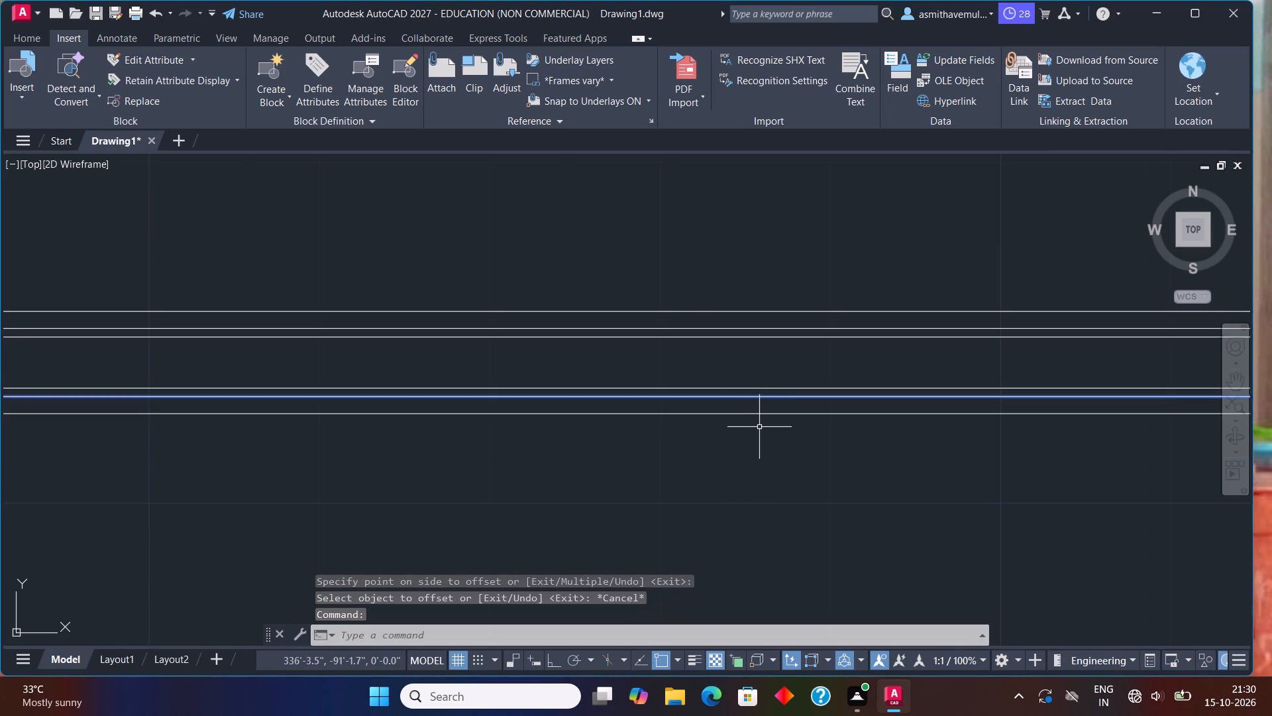
left_click(764, 414)
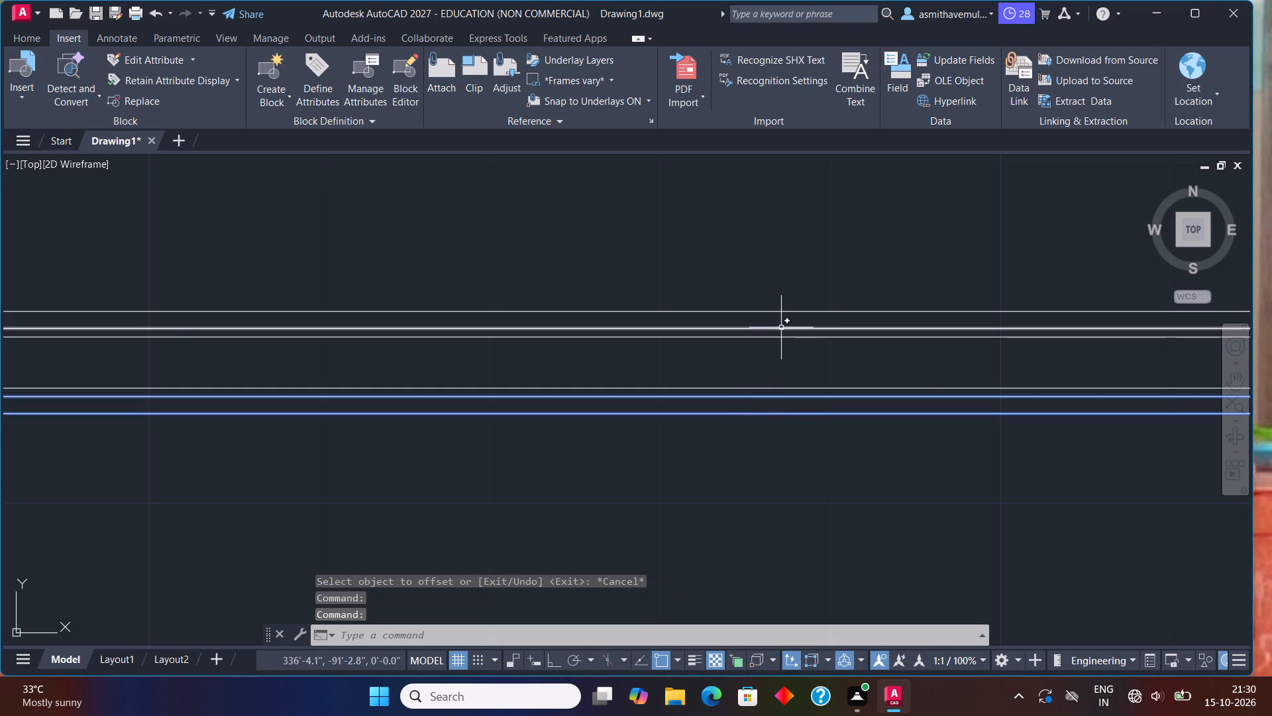
left_click(781, 328)
left_click(786, 311)
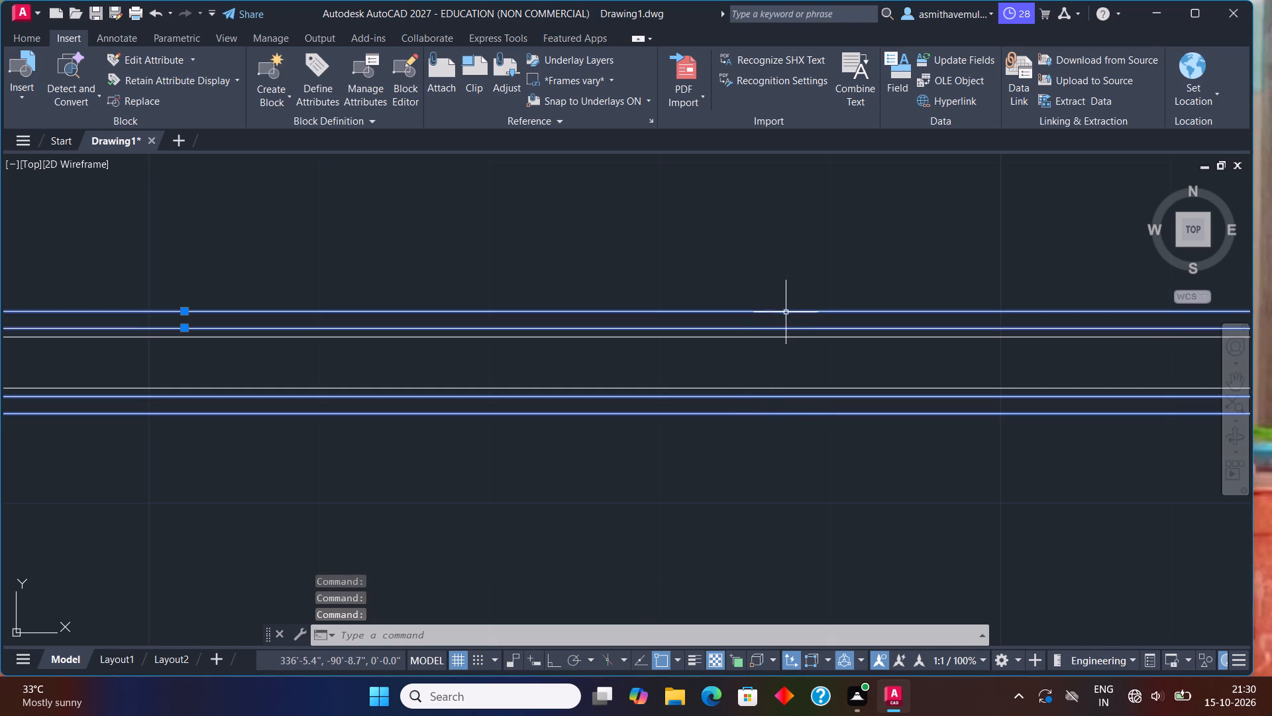
key("Delete")
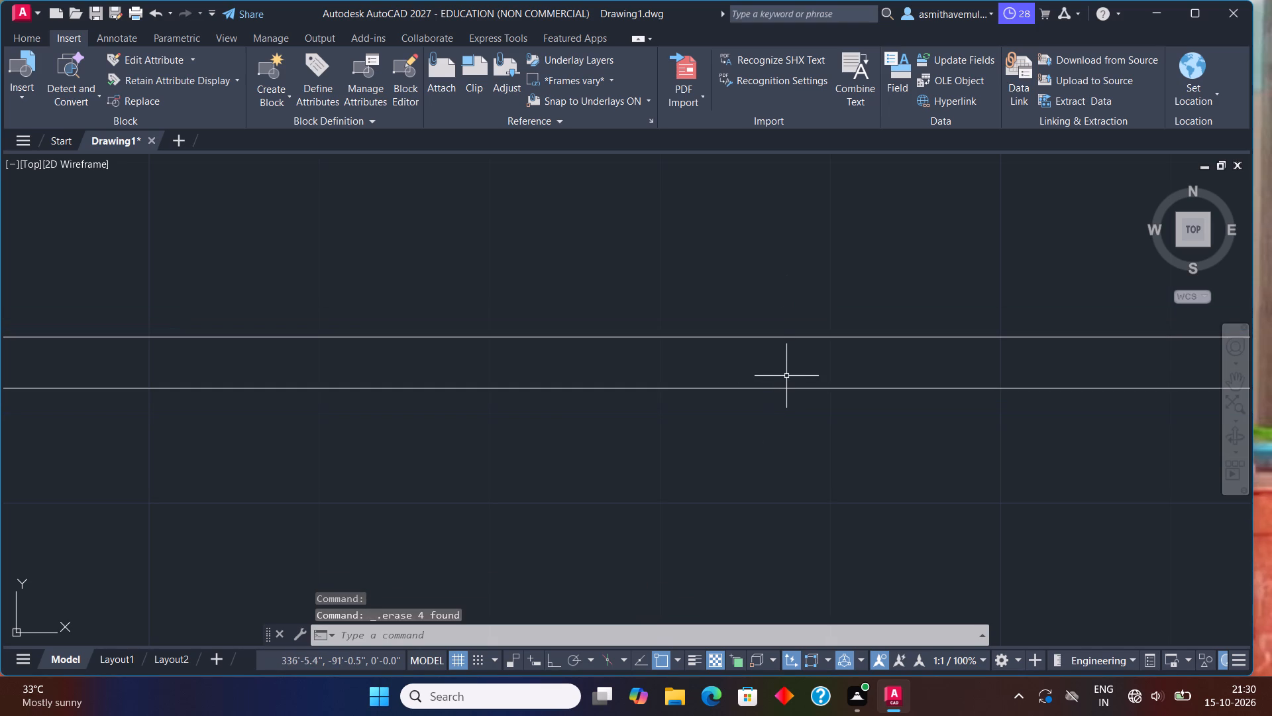
Measure the vertical gap between the two remaining horizontal lines in the bottom room.
type("DLI")
key("Return")
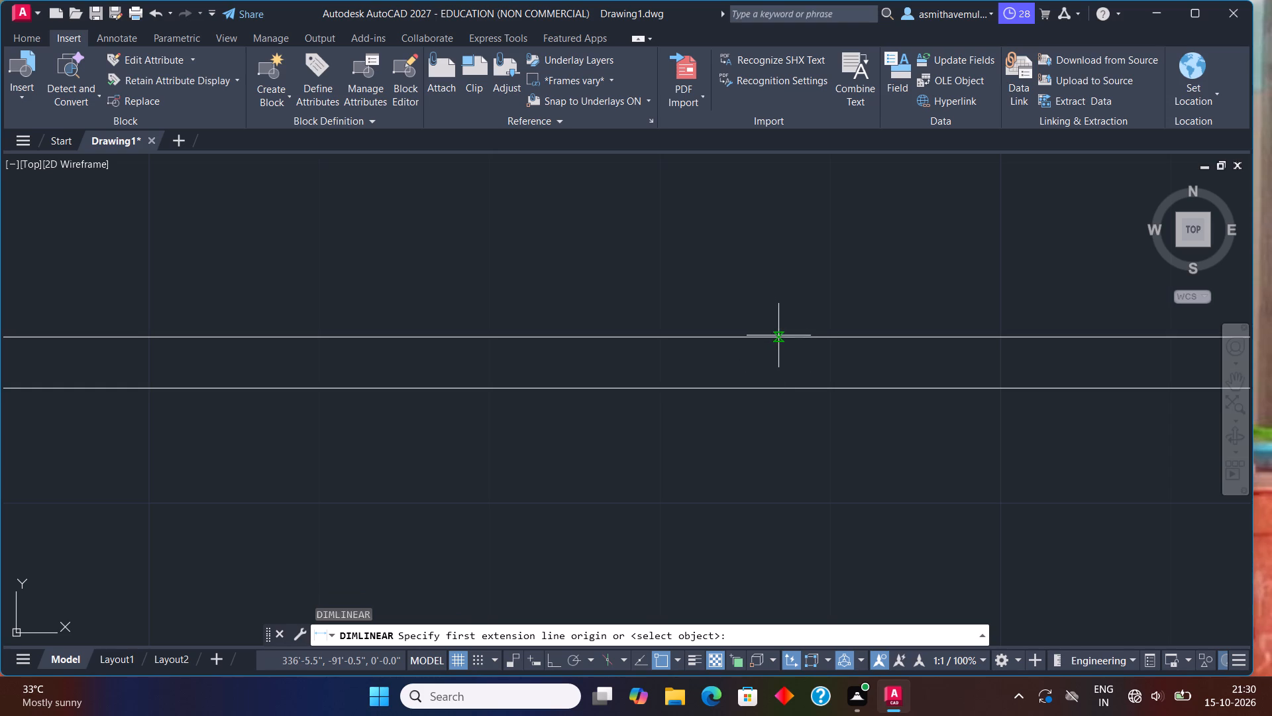
left_click(778, 335)
left_click(778, 385)
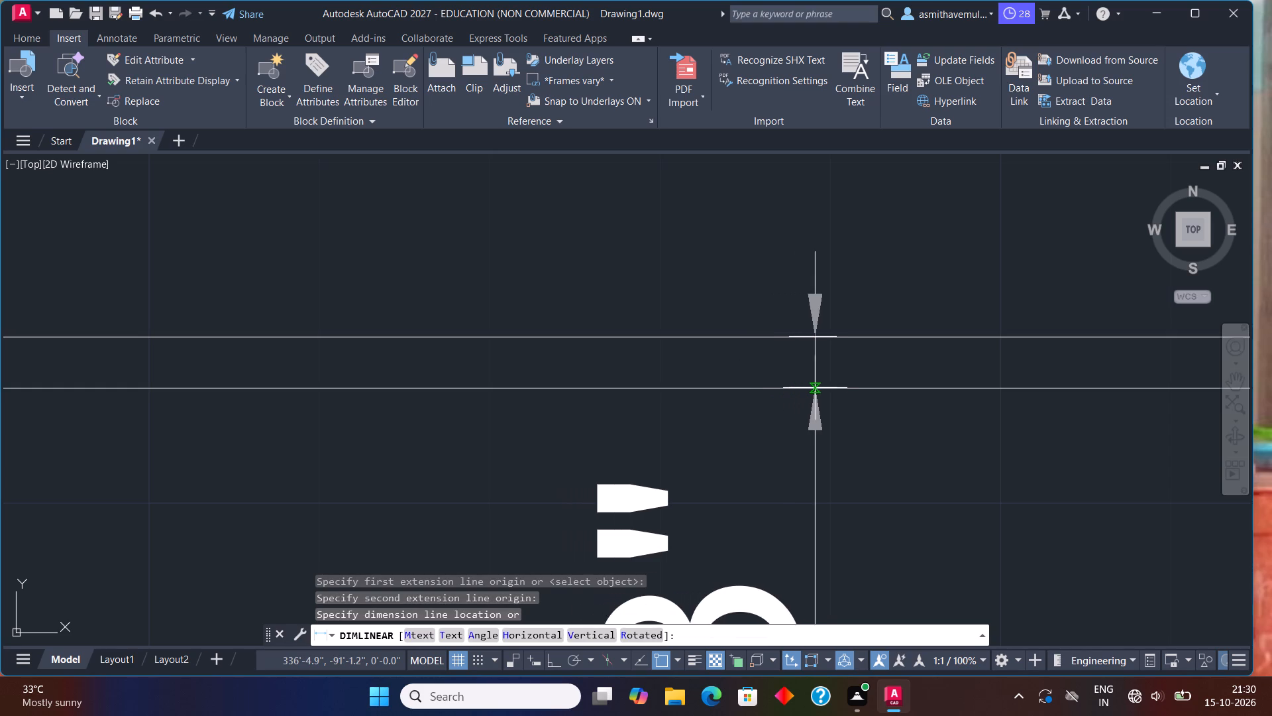
scroll(815, 388, "down", 2)
key("Escape")
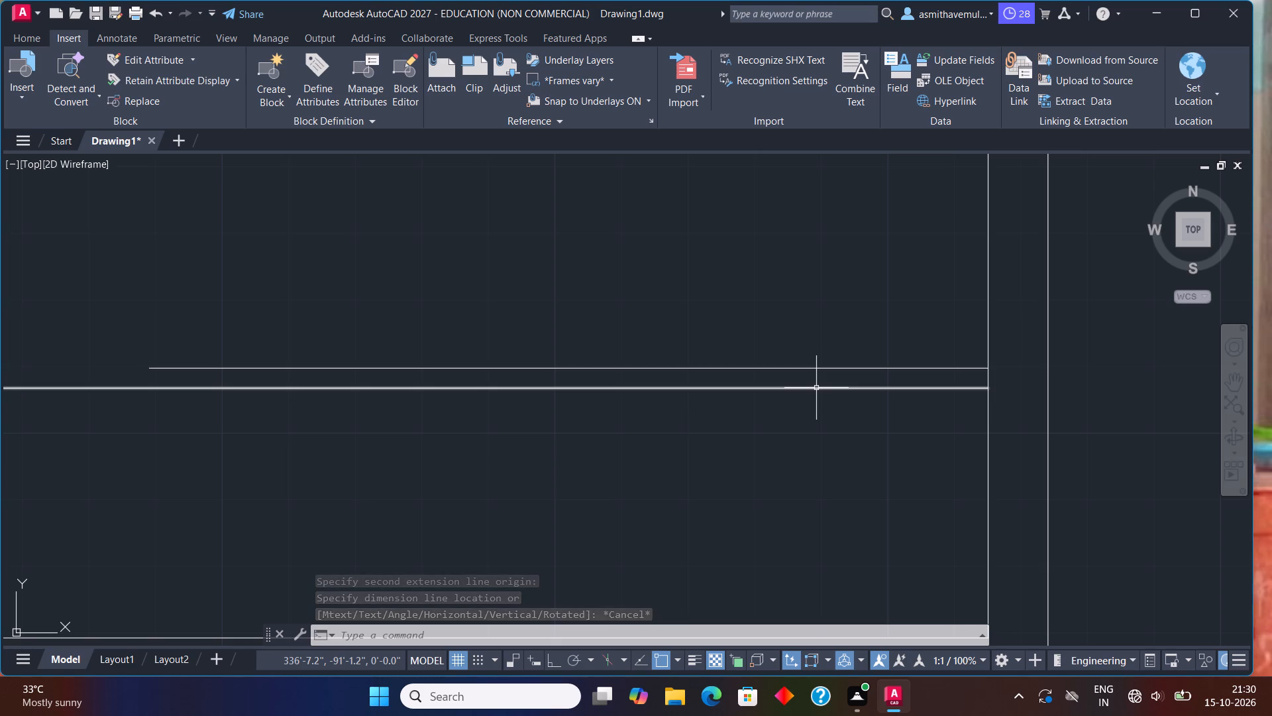
Offset the inner face of the bottom room's right wall 3' into the room.
key("o")
key("Return")
scroll(816, 388, "up", 1)
key("3")
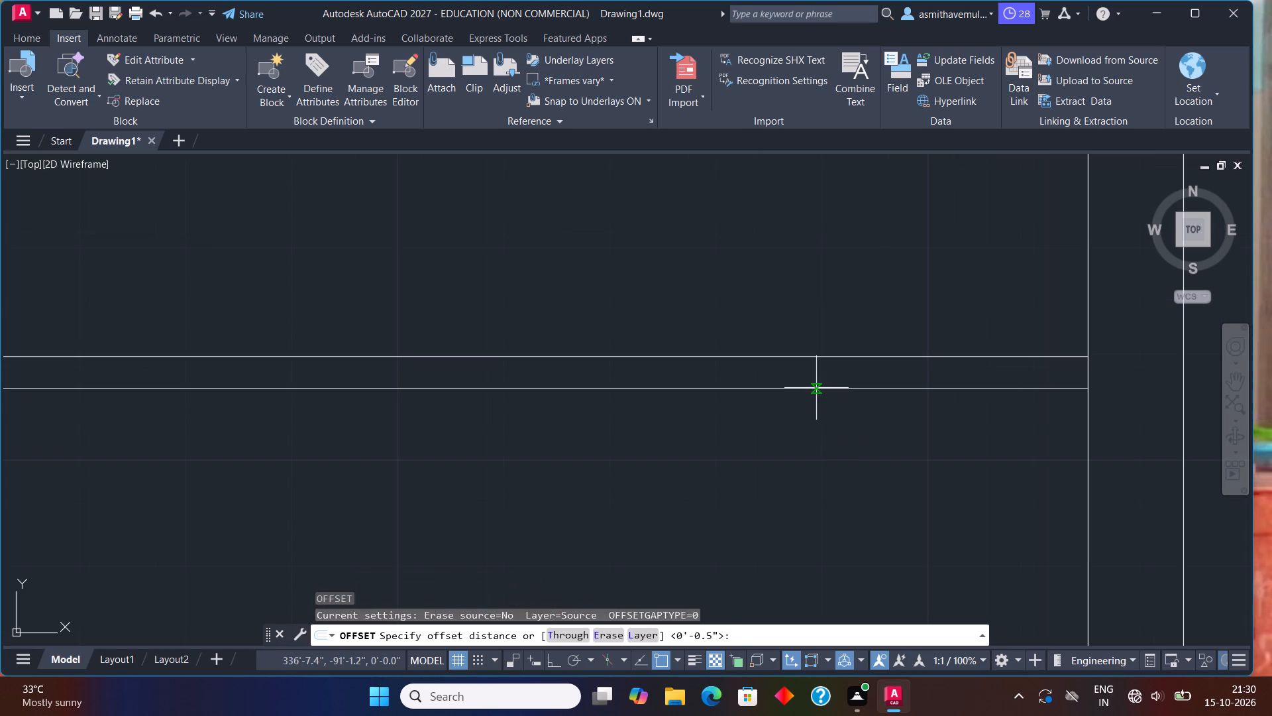
key("apostrophe")
key("Return")
scroll(825, 388, "down", 2)
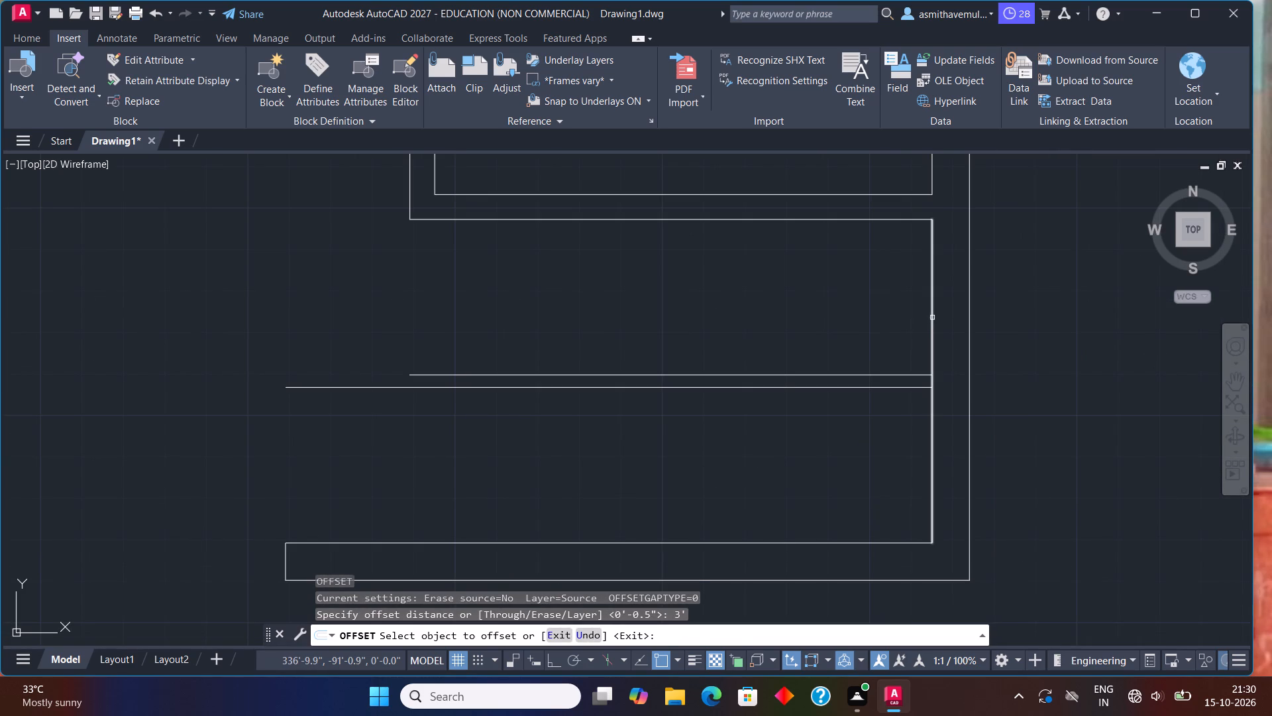
left_click(932, 318)
left_click(906, 314)
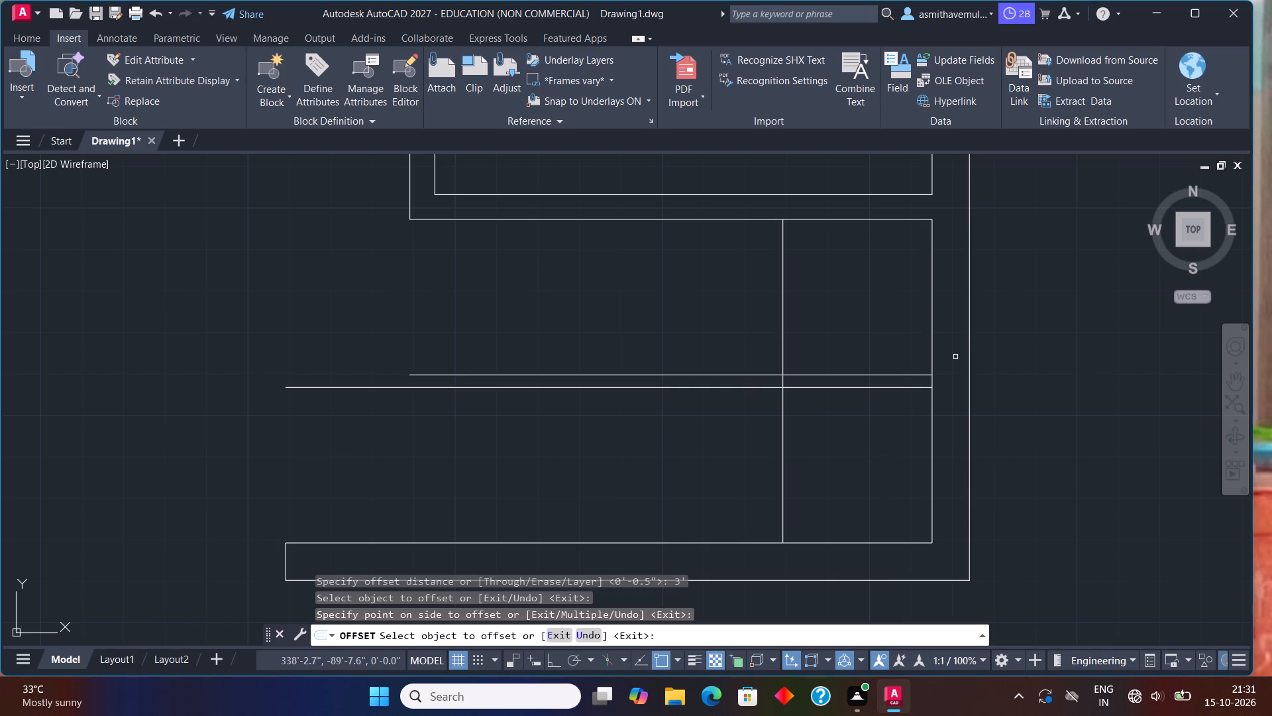
key("Escape")
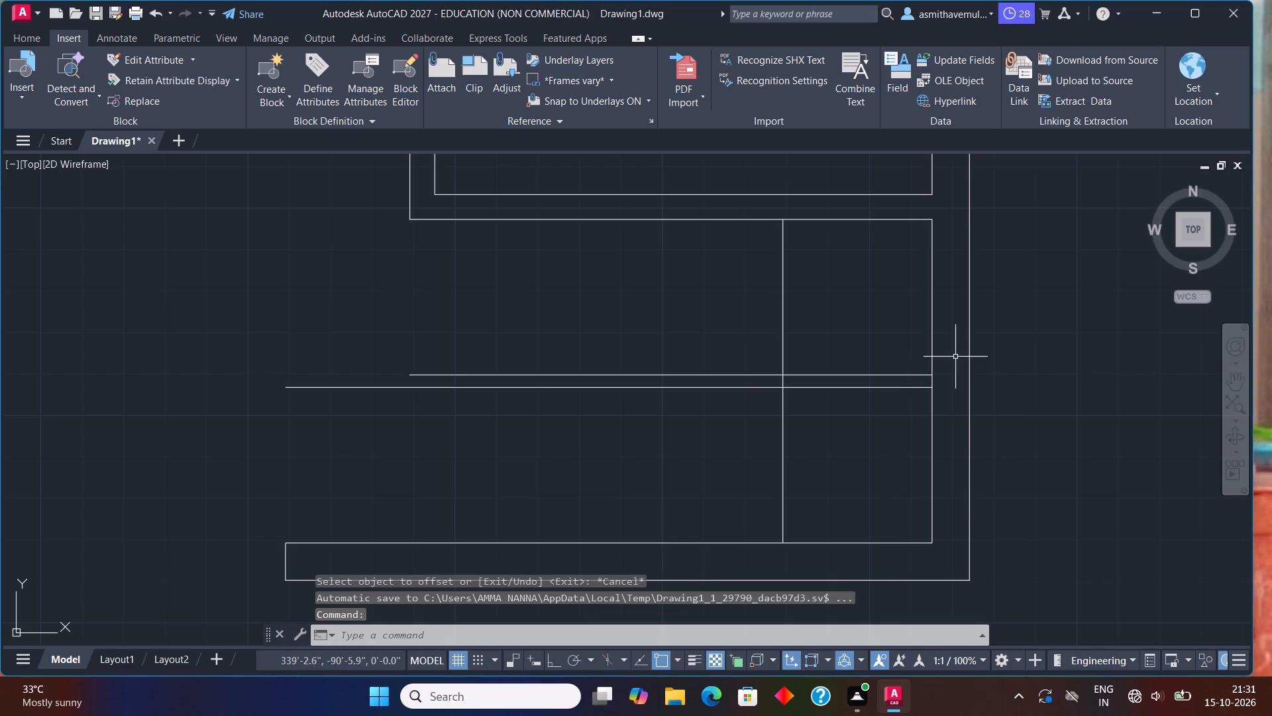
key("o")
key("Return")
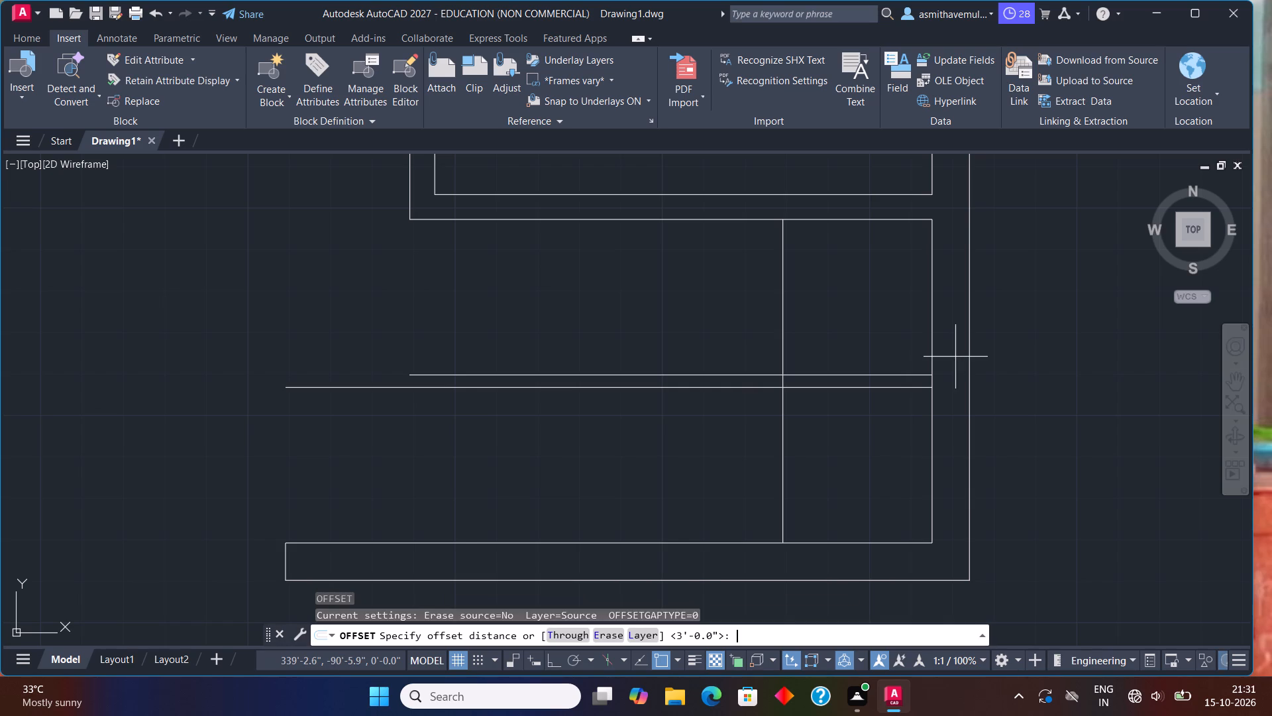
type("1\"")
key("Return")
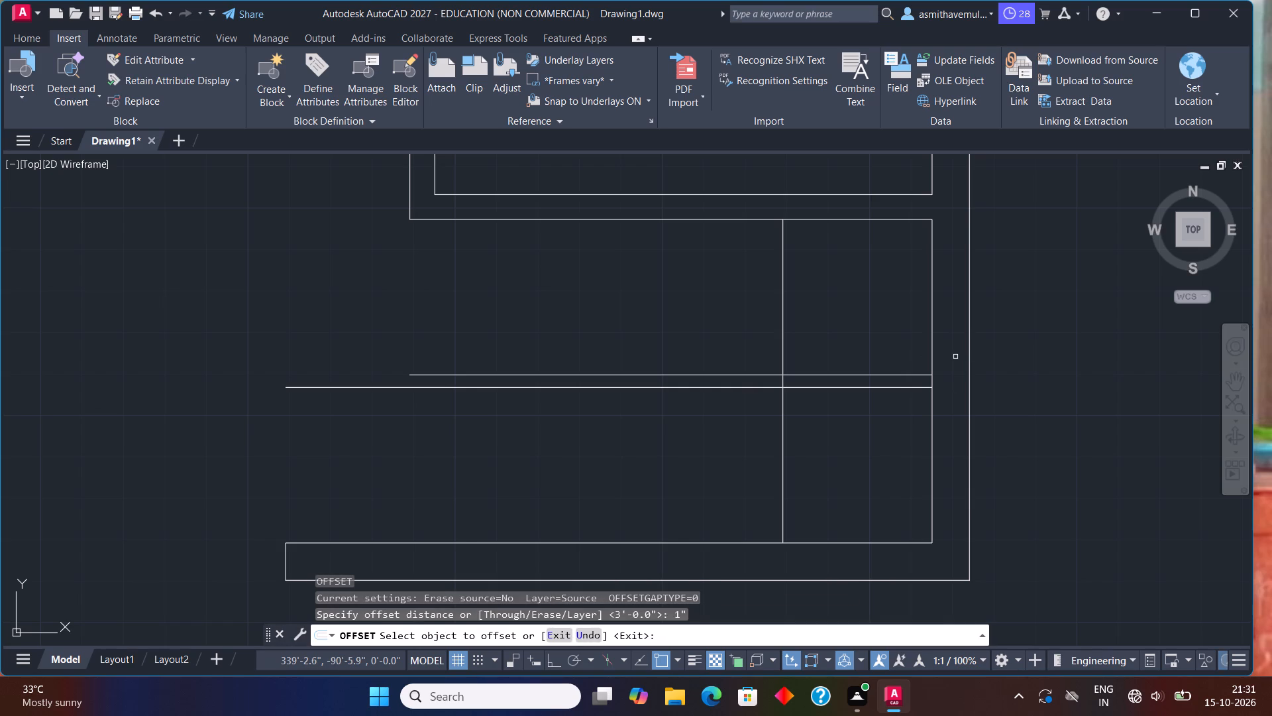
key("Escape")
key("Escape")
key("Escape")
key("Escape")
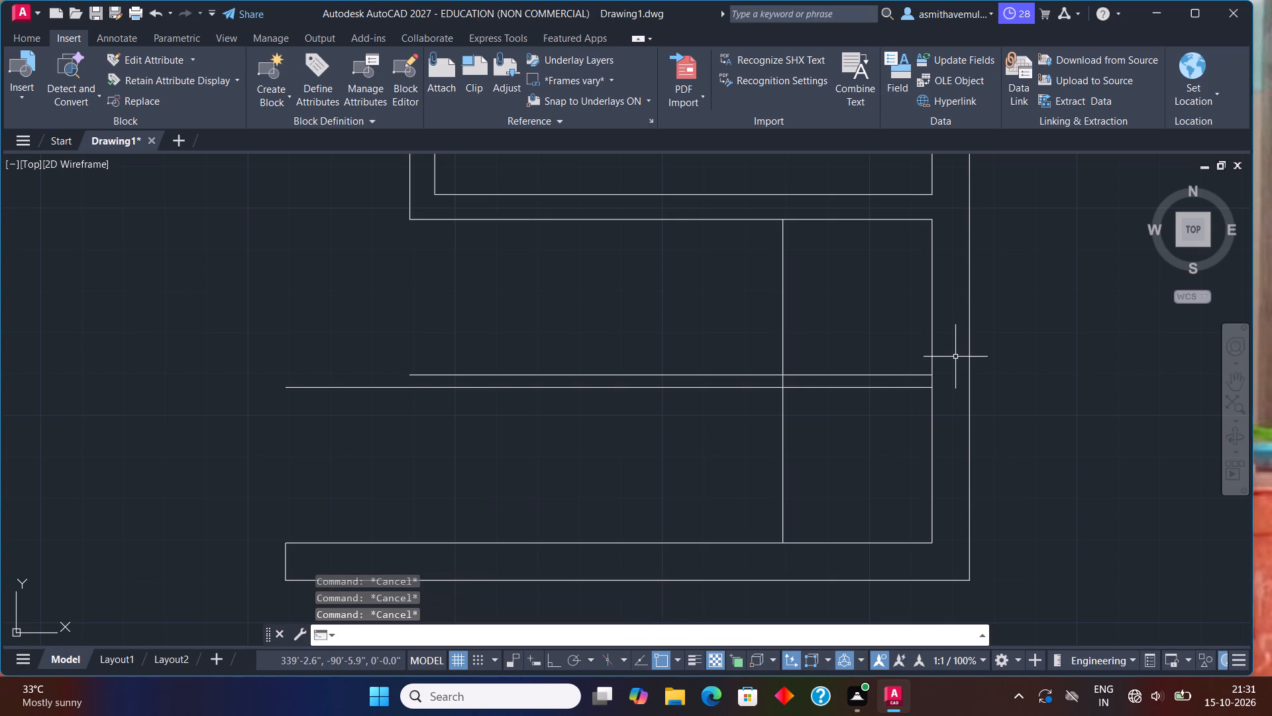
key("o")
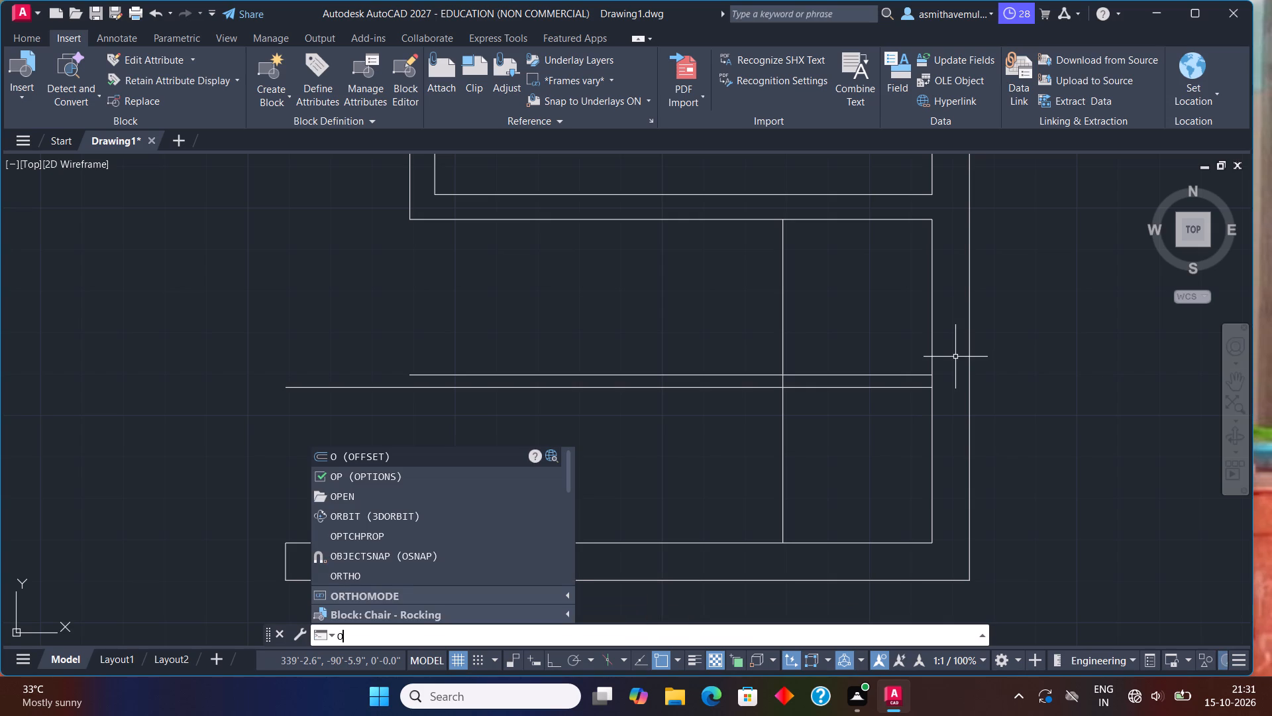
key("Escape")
Offset the new vertical line 11" to the left seven times in succession, each from the previous copy, to form the stair treads.
key("o")
key("Return")
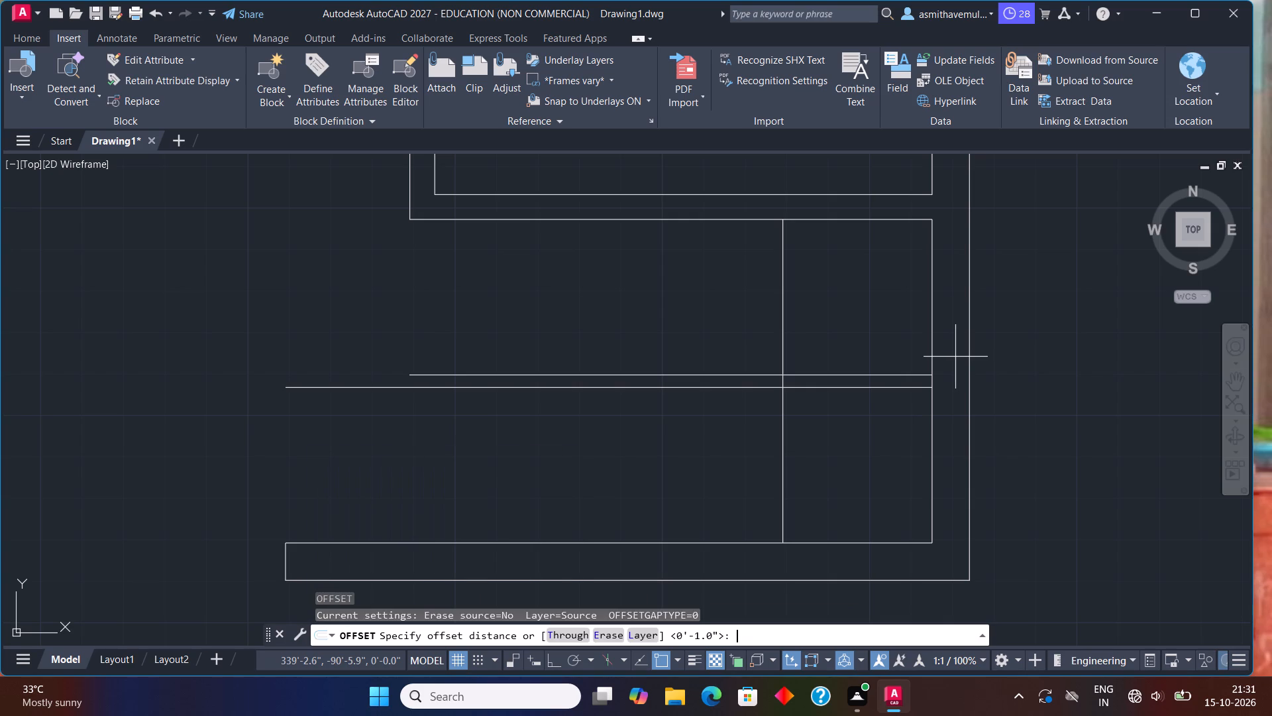
type("11")
key("shift+quotedbl")
key("Return")
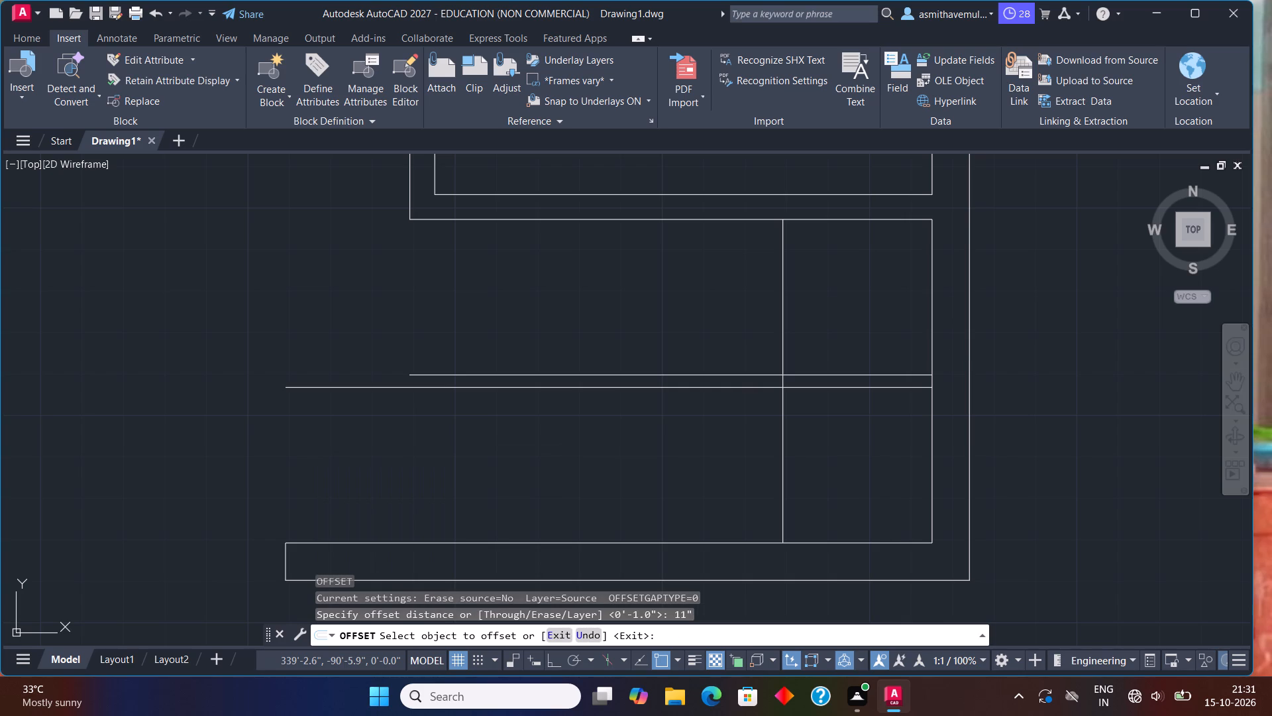
left_click(784, 322)
left_click_drag(702, 306, 710, 308)
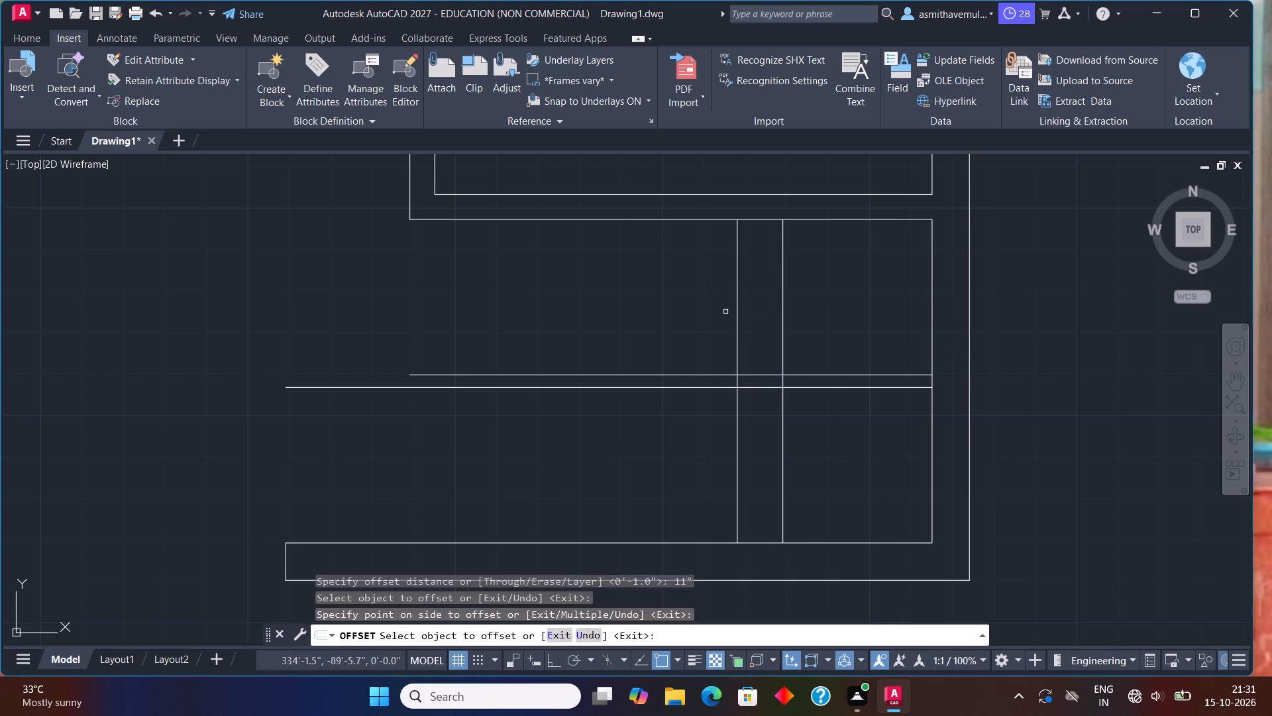
left_click(735, 302)
left_click(715, 301)
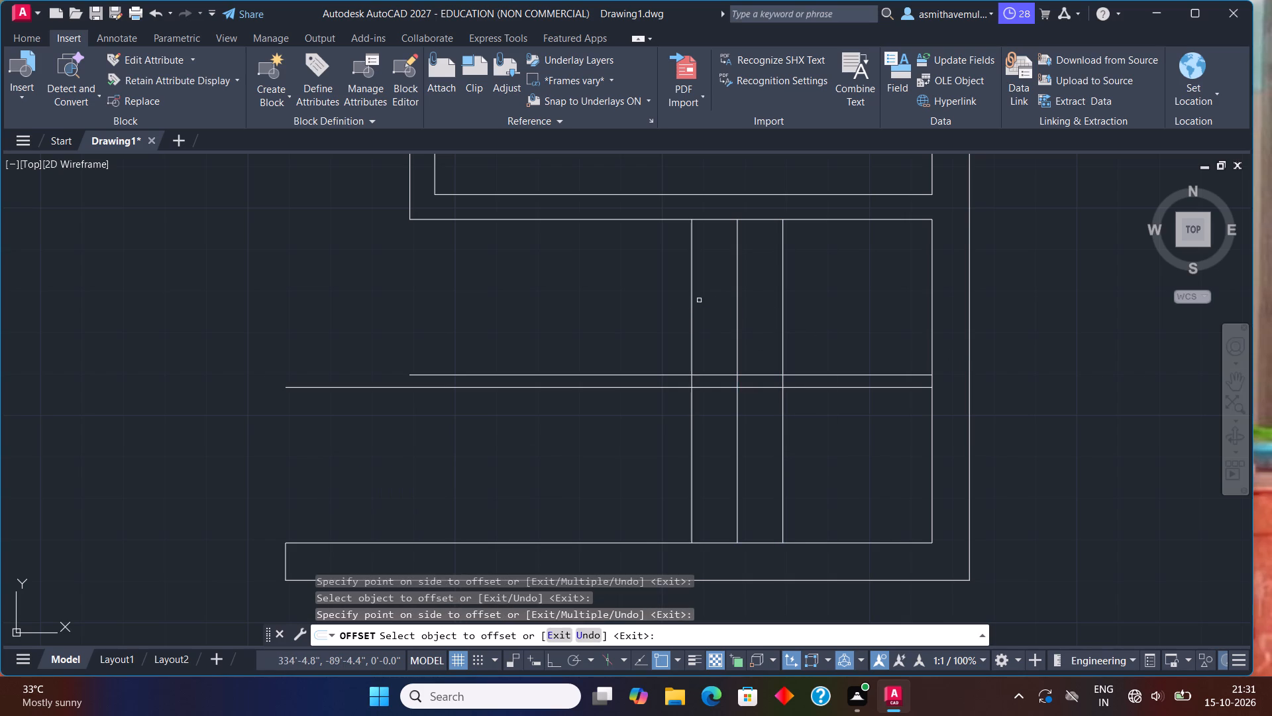
left_click(690, 294)
left_click(663, 296)
left_click(641, 290)
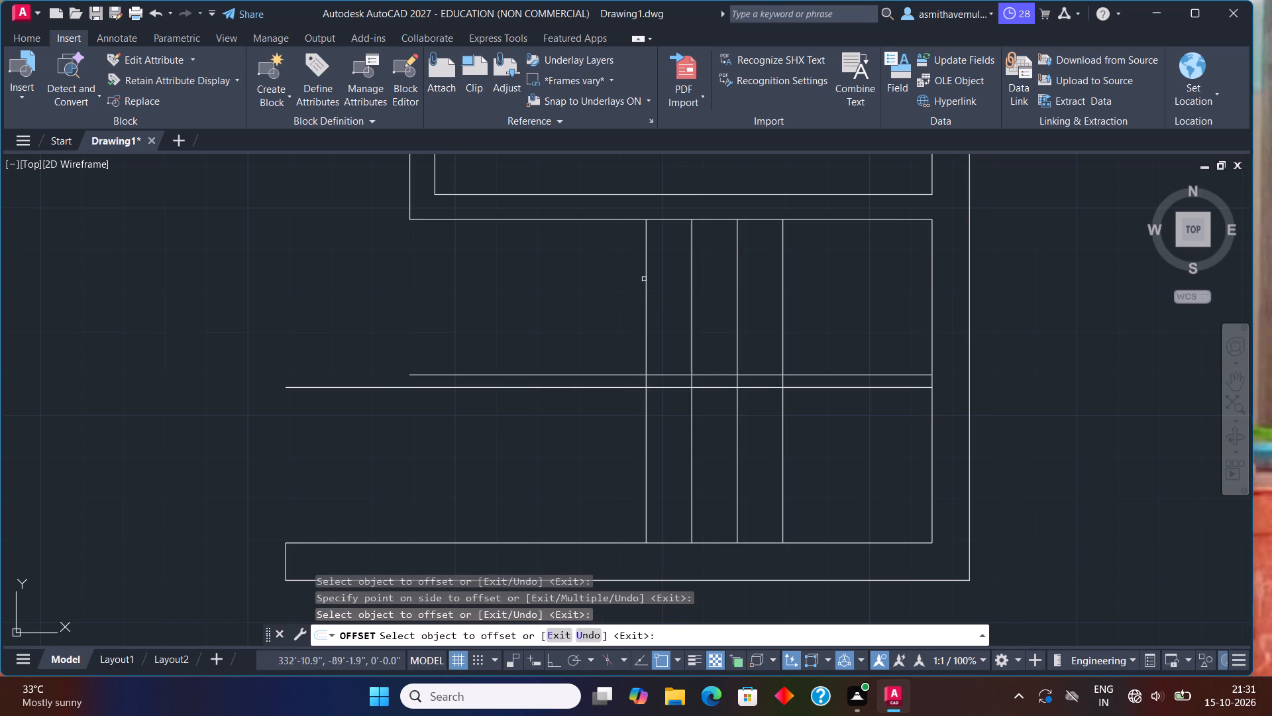
left_click(644, 279)
left_click(635, 279)
left_click(601, 278)
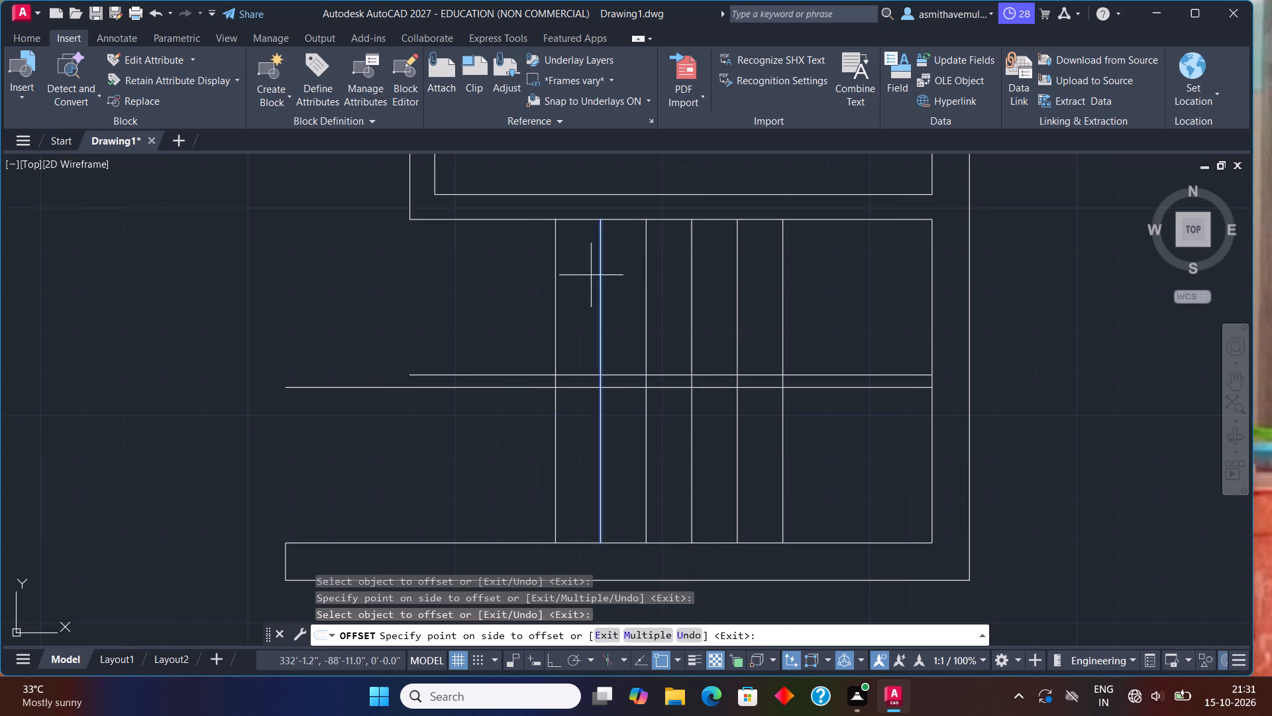
left_click(587, 274)
left_click(551, 274)
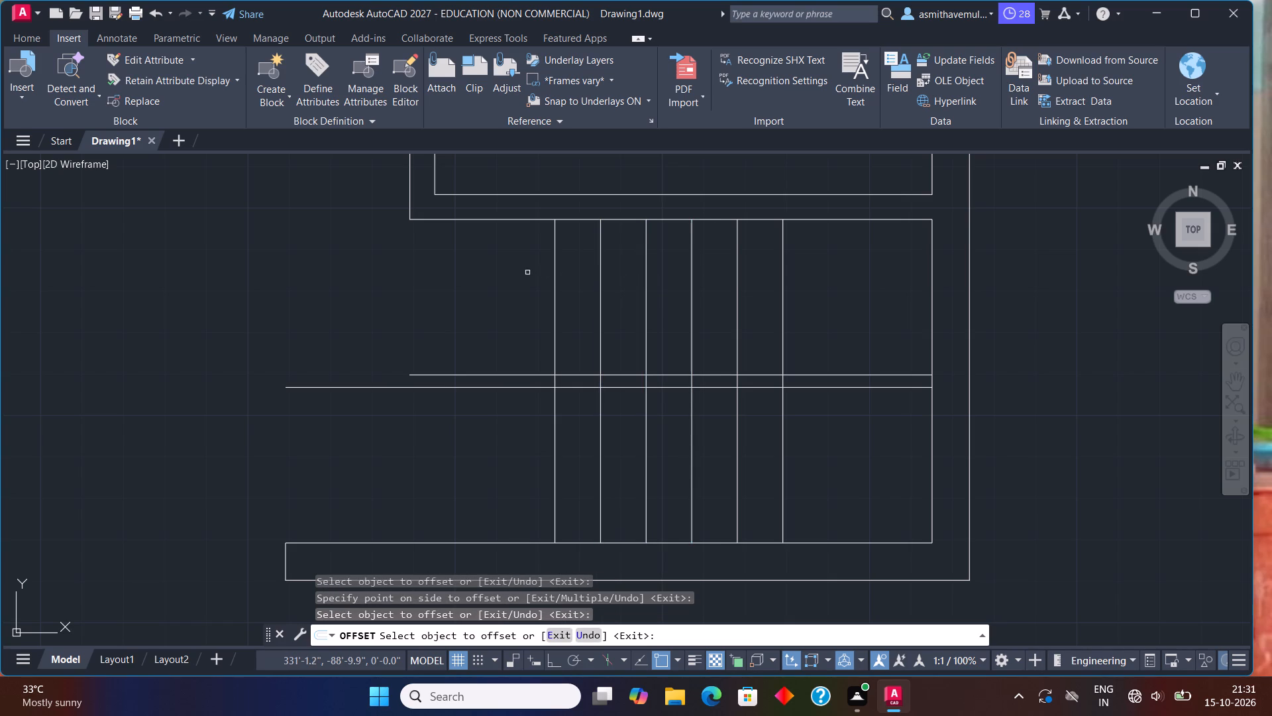
left_click(553, 281)
left_click(538, 276)
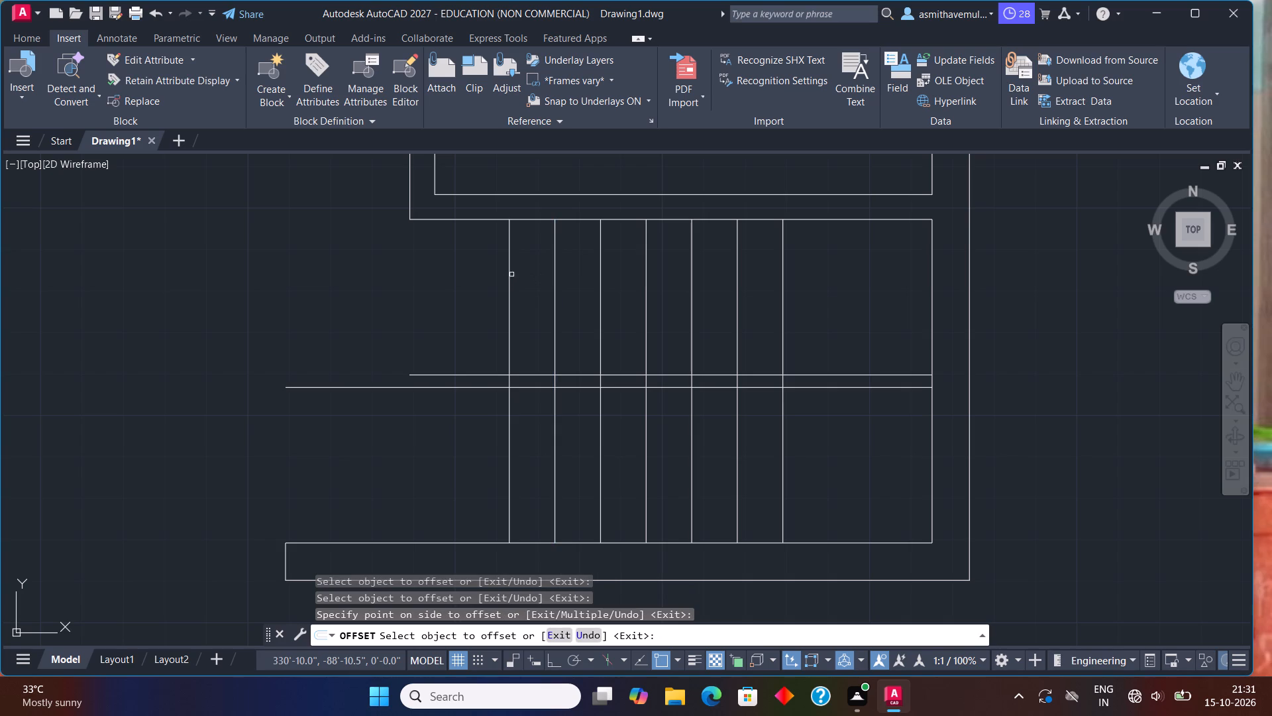
left_click(510, 274)
left_click(499, 272)
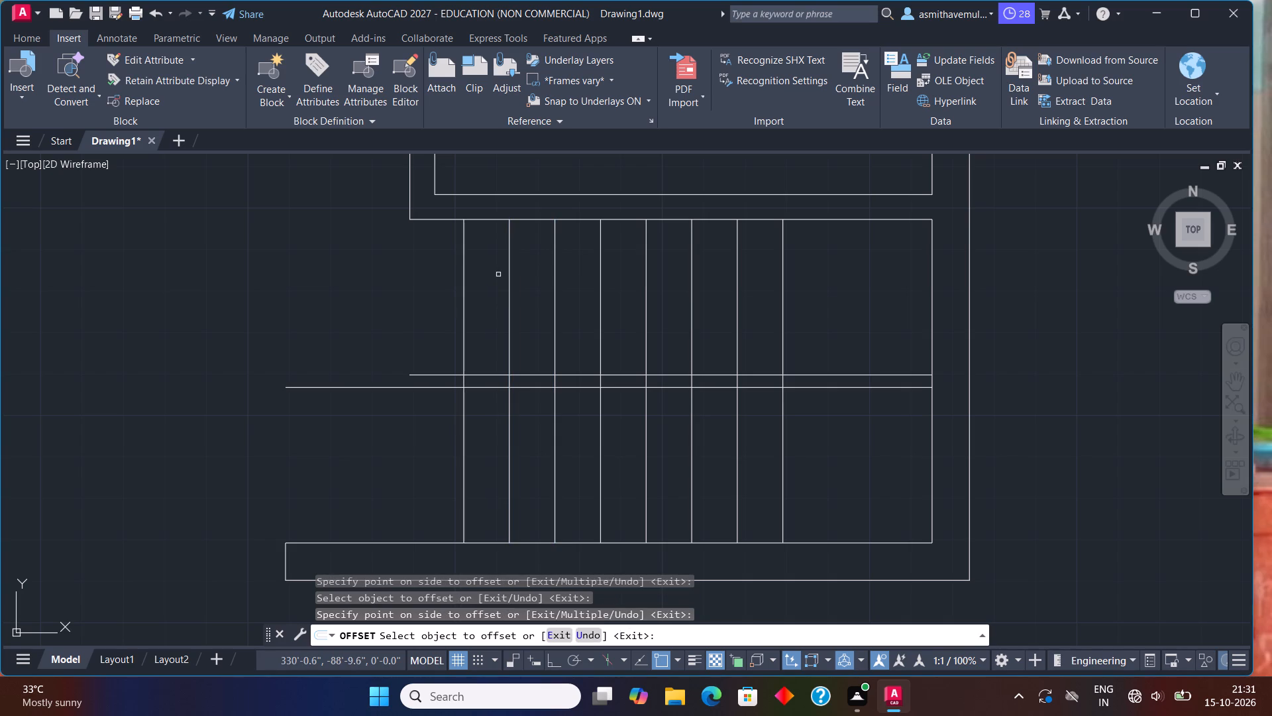
key("Escape")
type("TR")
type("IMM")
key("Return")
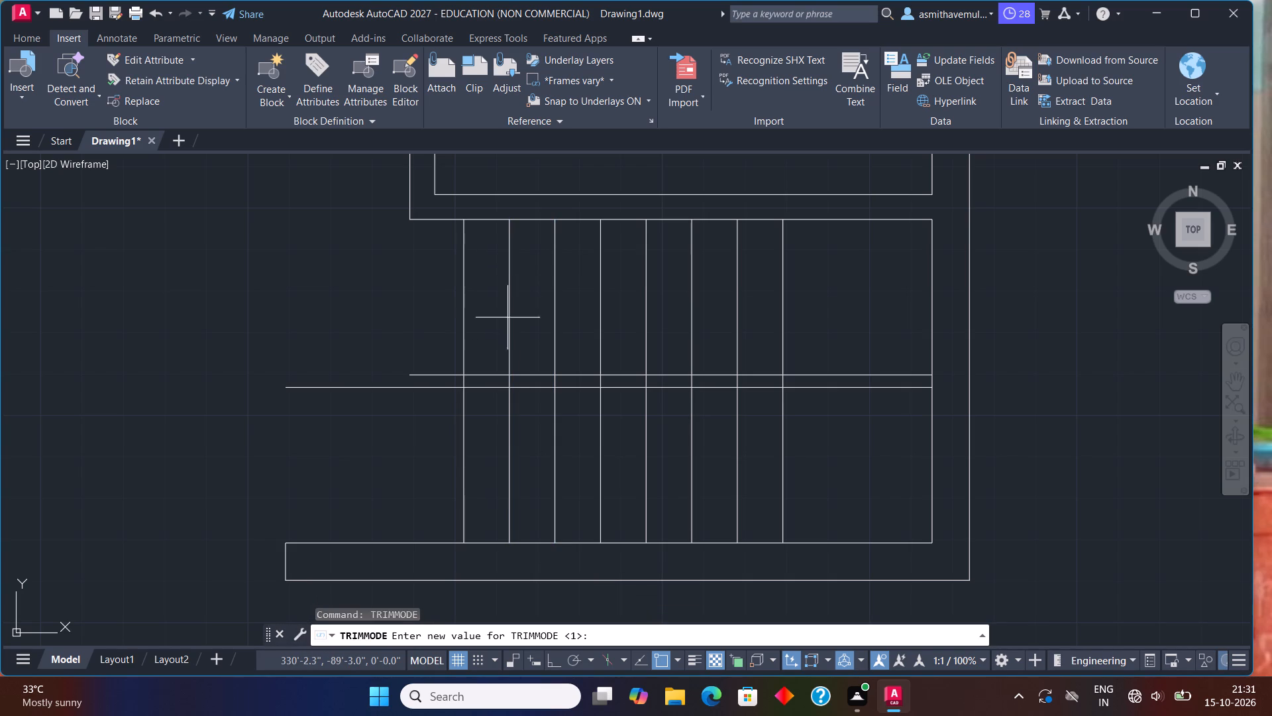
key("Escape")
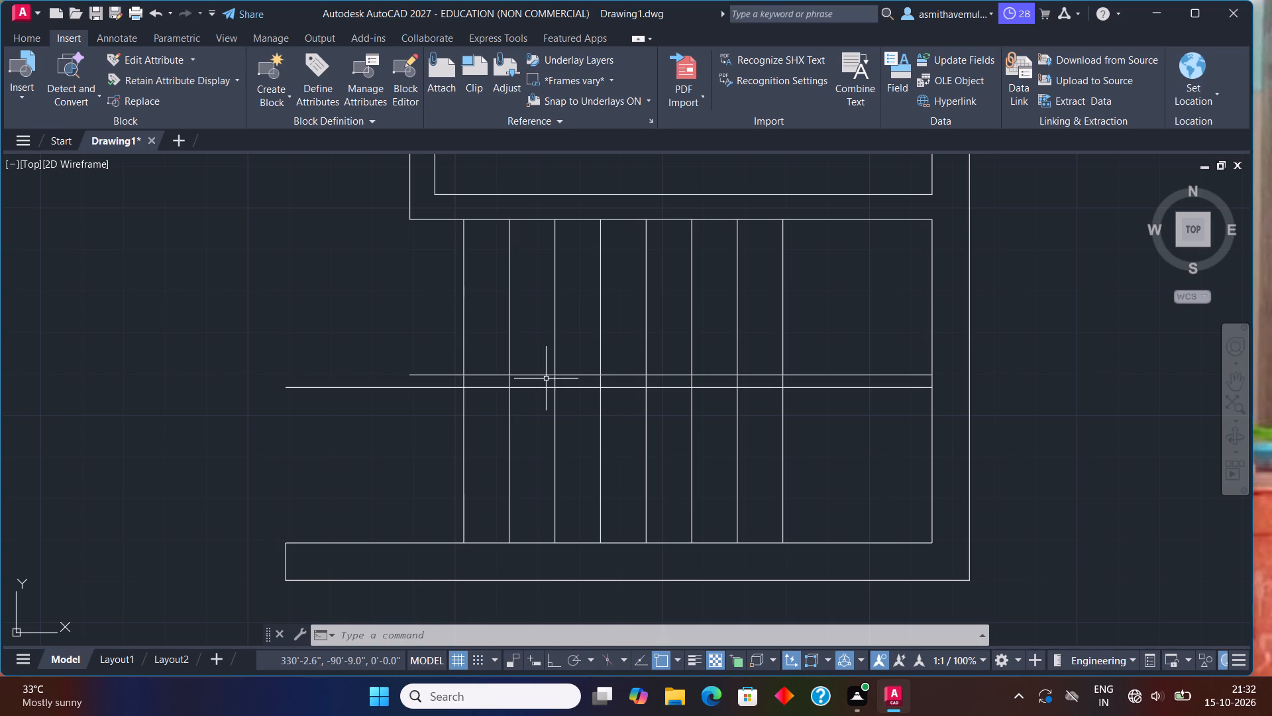
Trim the ends of the two horizontal centre lines that extend left beyond the leftmost tread line.
type("TRIM")
key("Return")
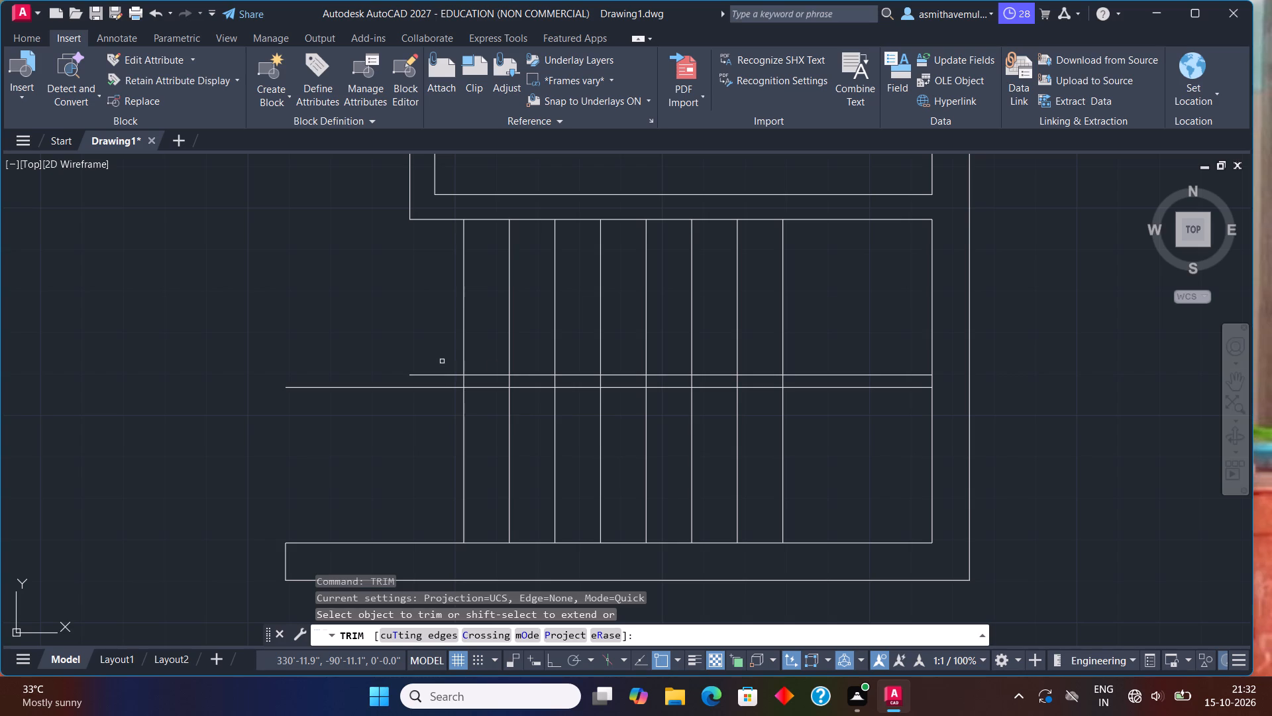
left_click_drag(441, 361, 397, 426)
Trim the seven tread lines where they cross the gap between the two horizontal centre lines, leaving the rightmost vertical line whole.
scroll(433, 399, "up", 3)
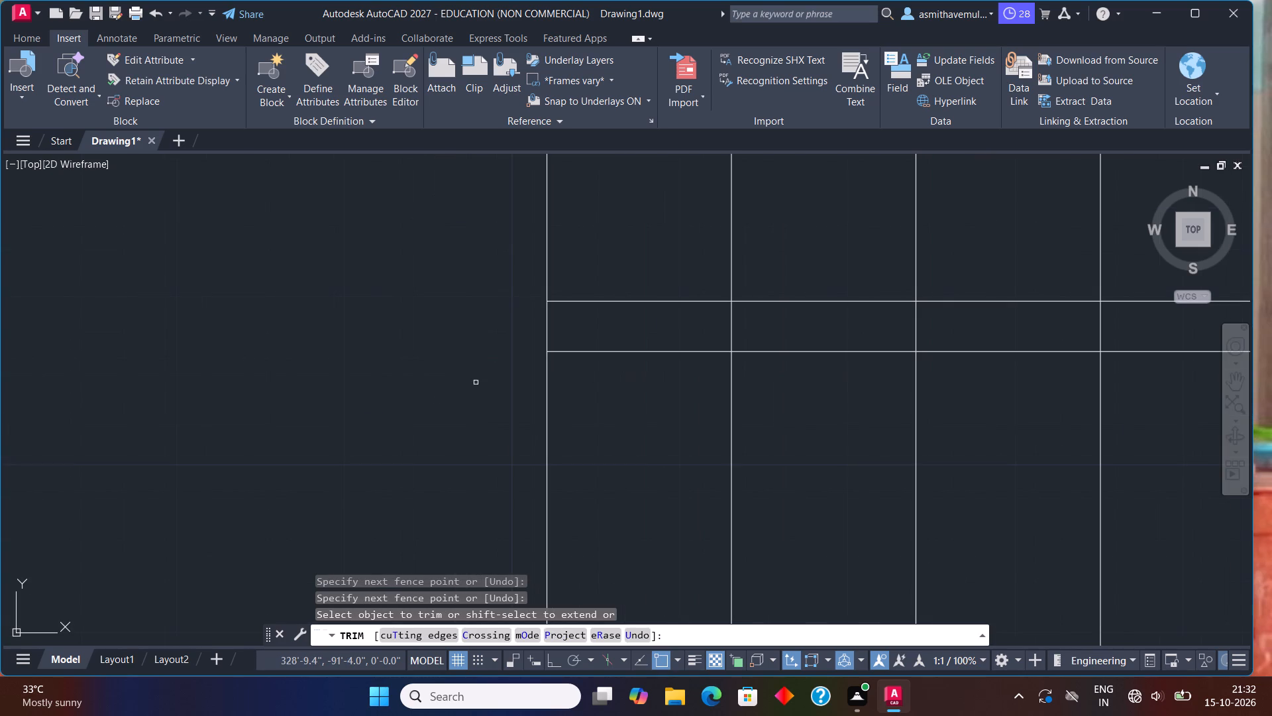
left_click_drag(527, 340, 867, 333)
scroll(873, 331, "down", 1)
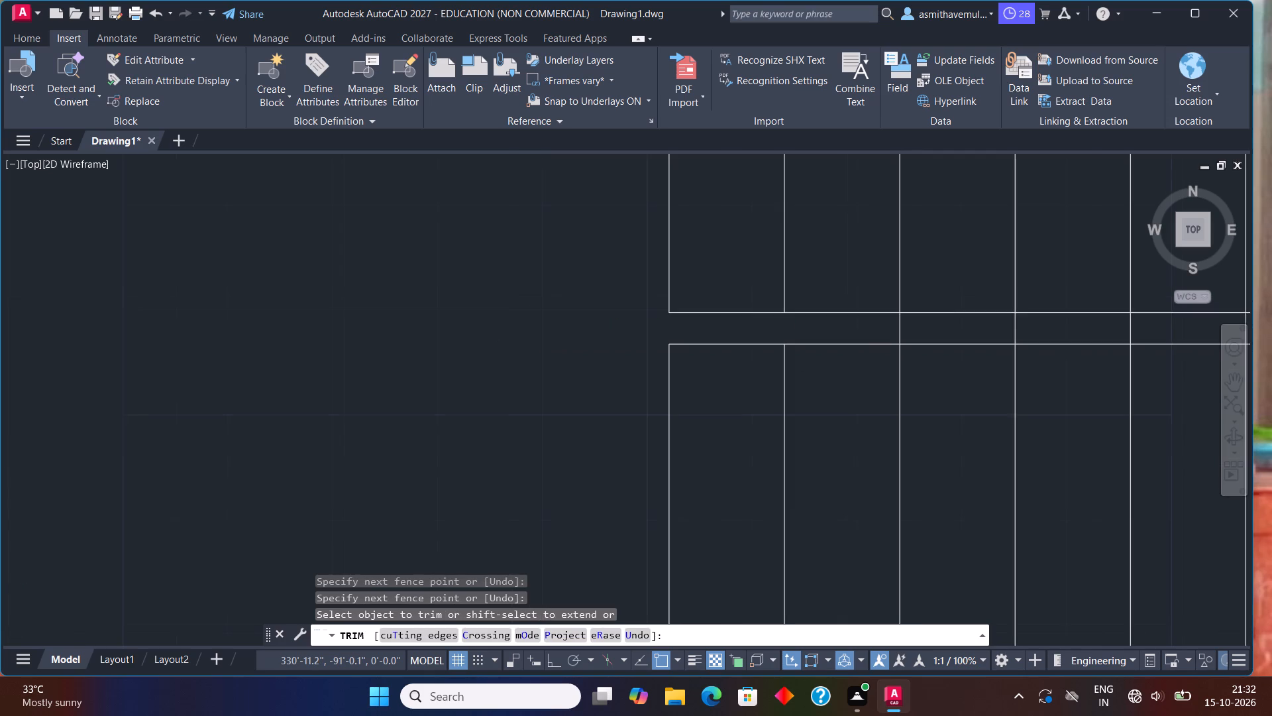
middle_click_drag(873, 331, 354, 337)
left_click_drag(360, 335, 487, 333)
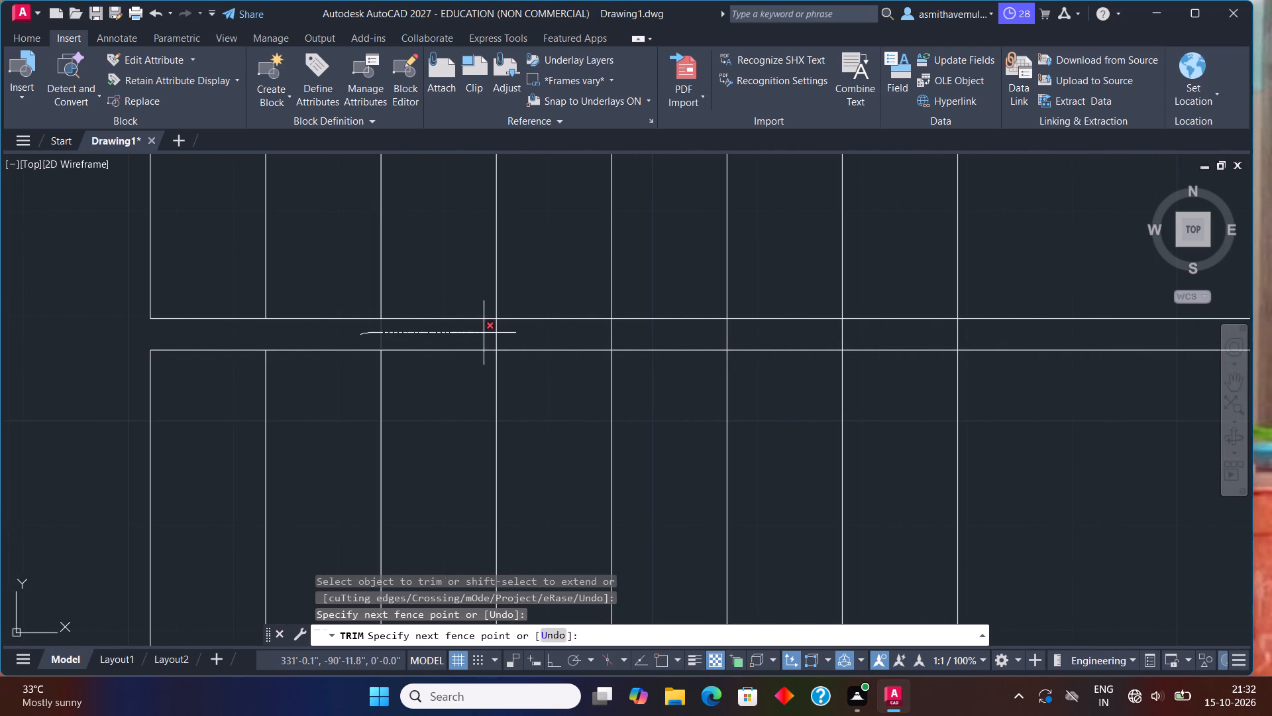
left_click_drag(487, 333, 866, 340)
scroll(869, 341, "down", 2)
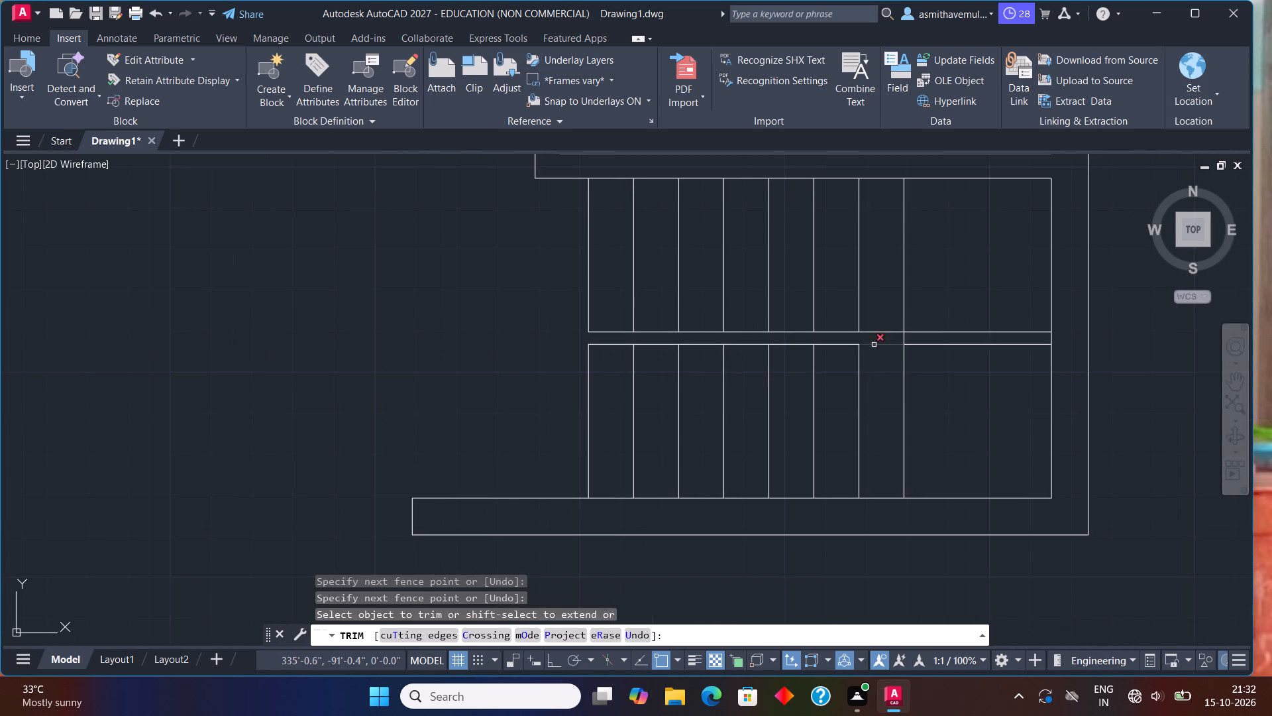
Trim the two horizontal centre lines between the rightmost tread line and the right wall to clear the landing.
left_click_drag(967, 367, 968, 329)
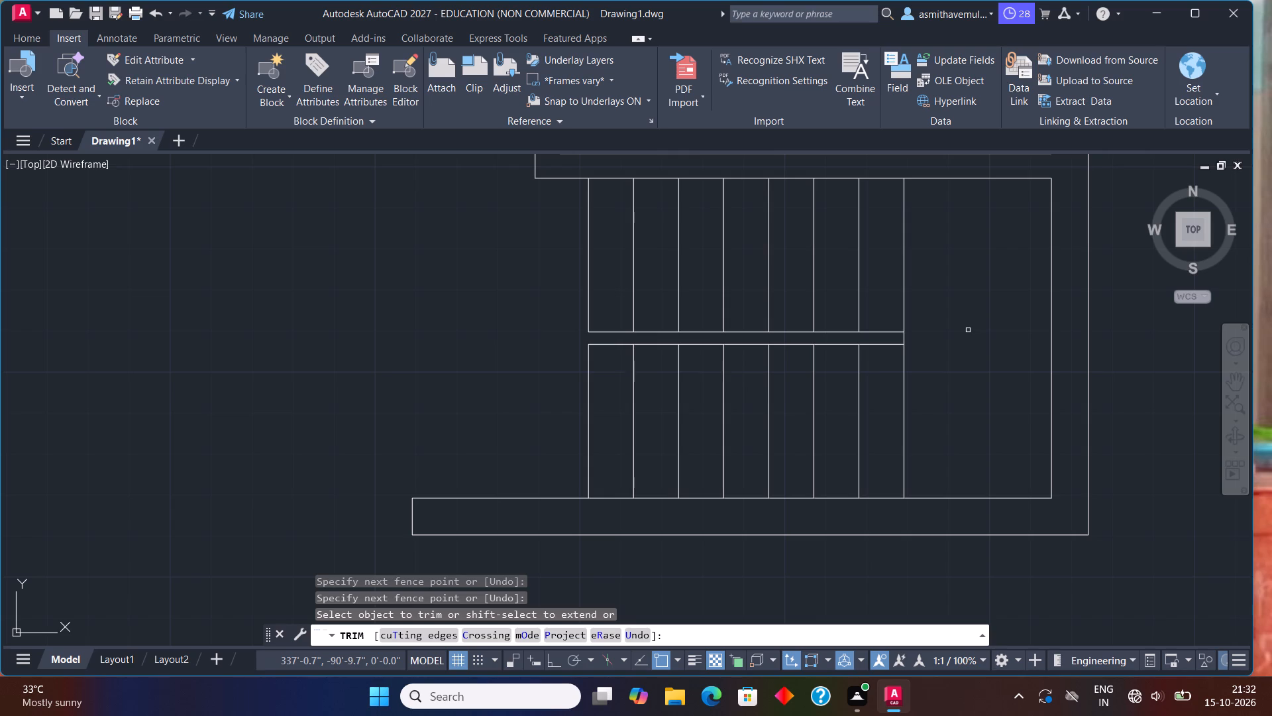
key("Escape")
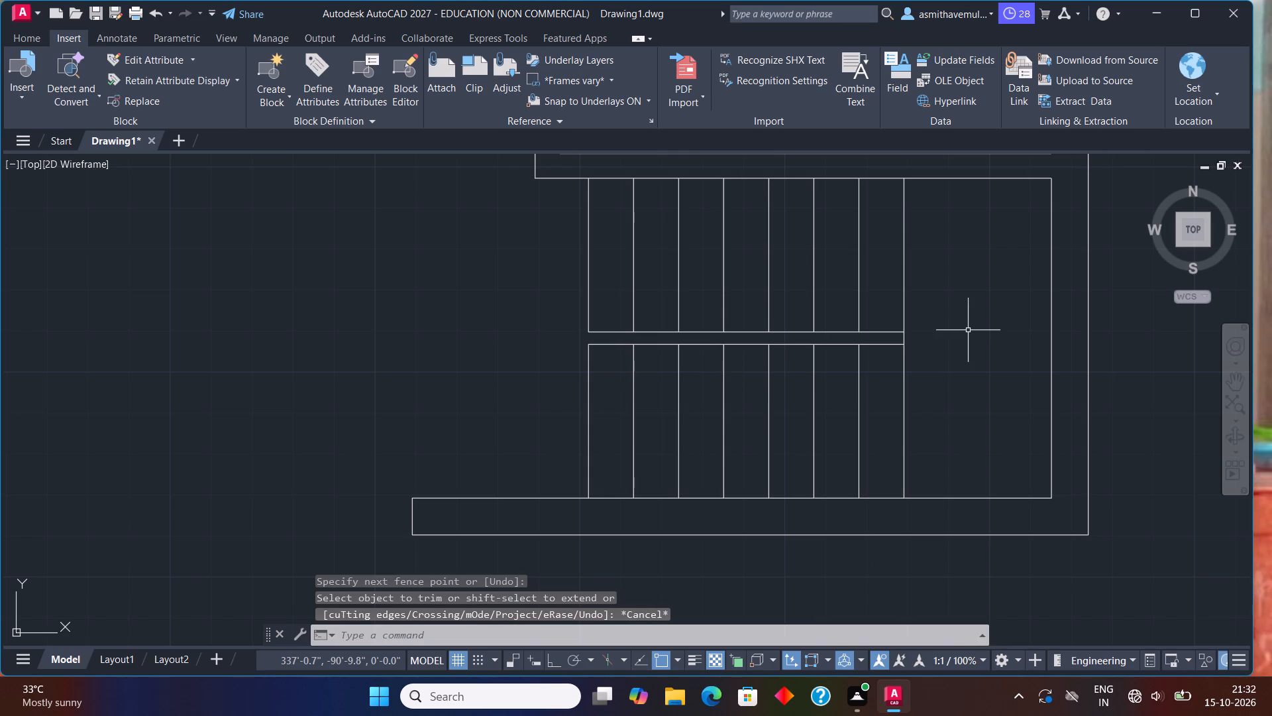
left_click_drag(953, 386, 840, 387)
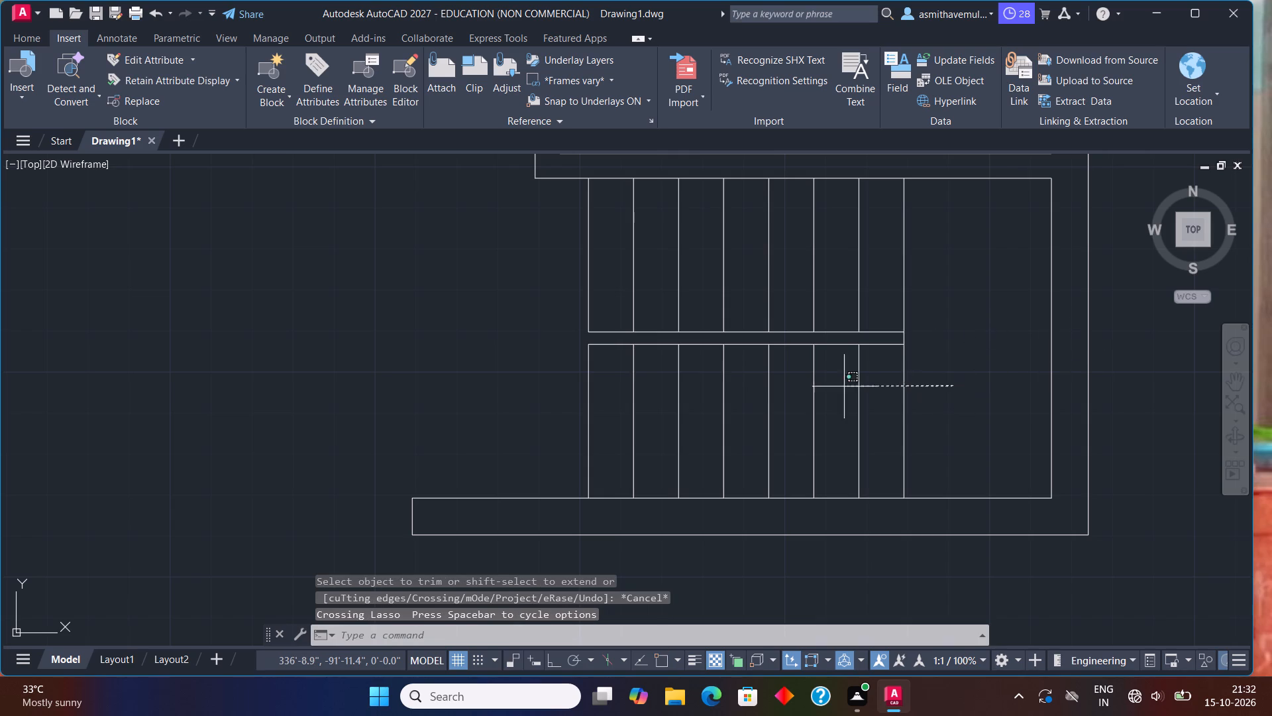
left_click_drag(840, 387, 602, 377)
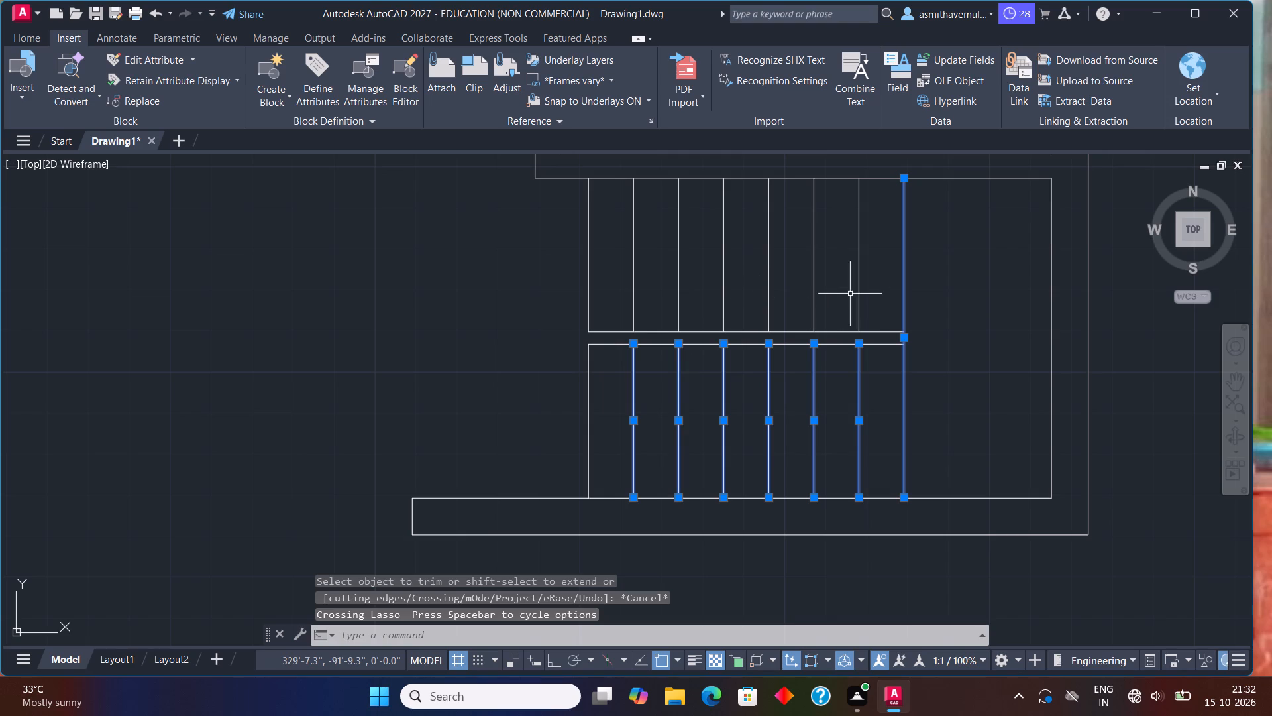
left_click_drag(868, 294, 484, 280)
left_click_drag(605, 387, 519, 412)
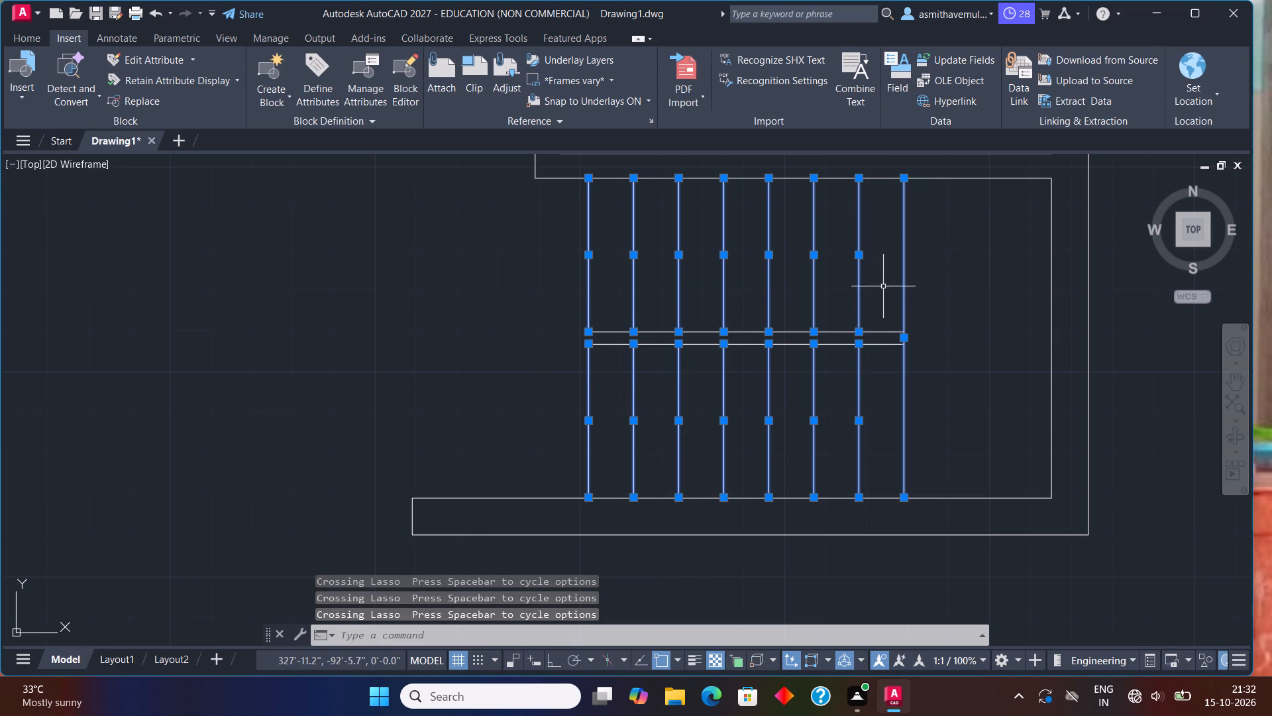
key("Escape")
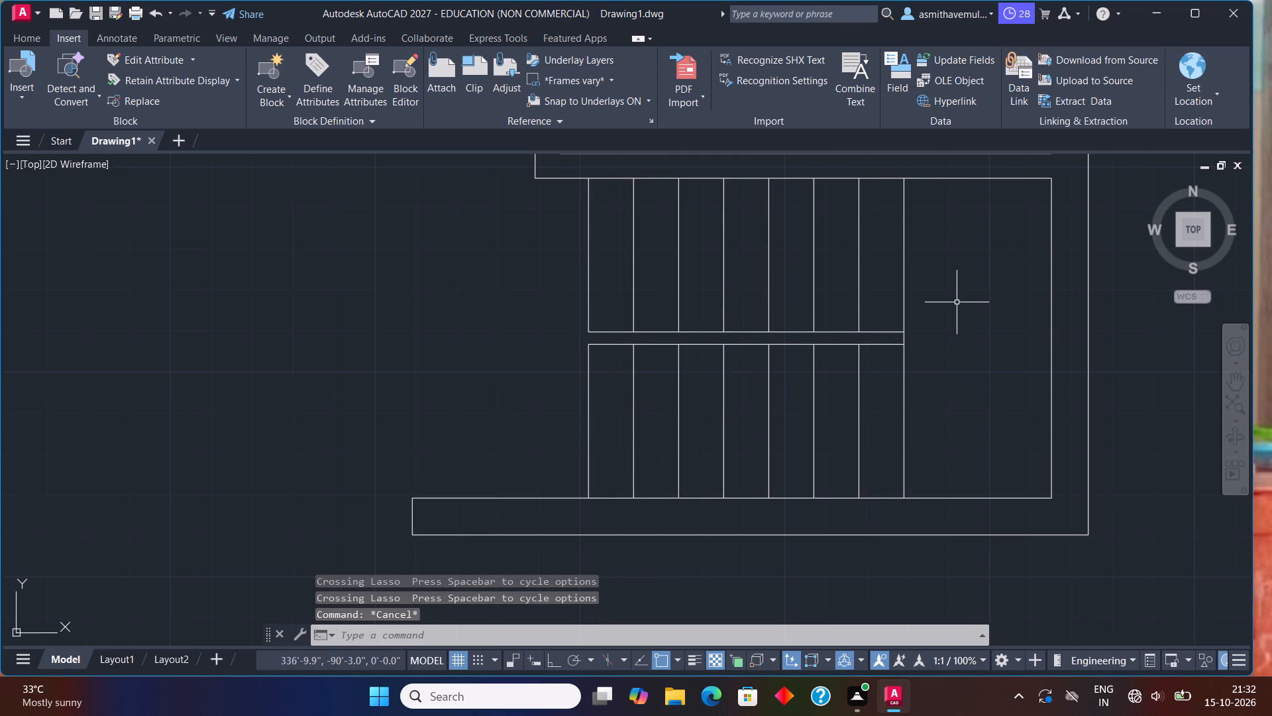
Load the ACAD_ISO02W100 ISO dash linetype from acadiso.lin into the drawing.
left_click(26, 32)
left_click(874, 97)
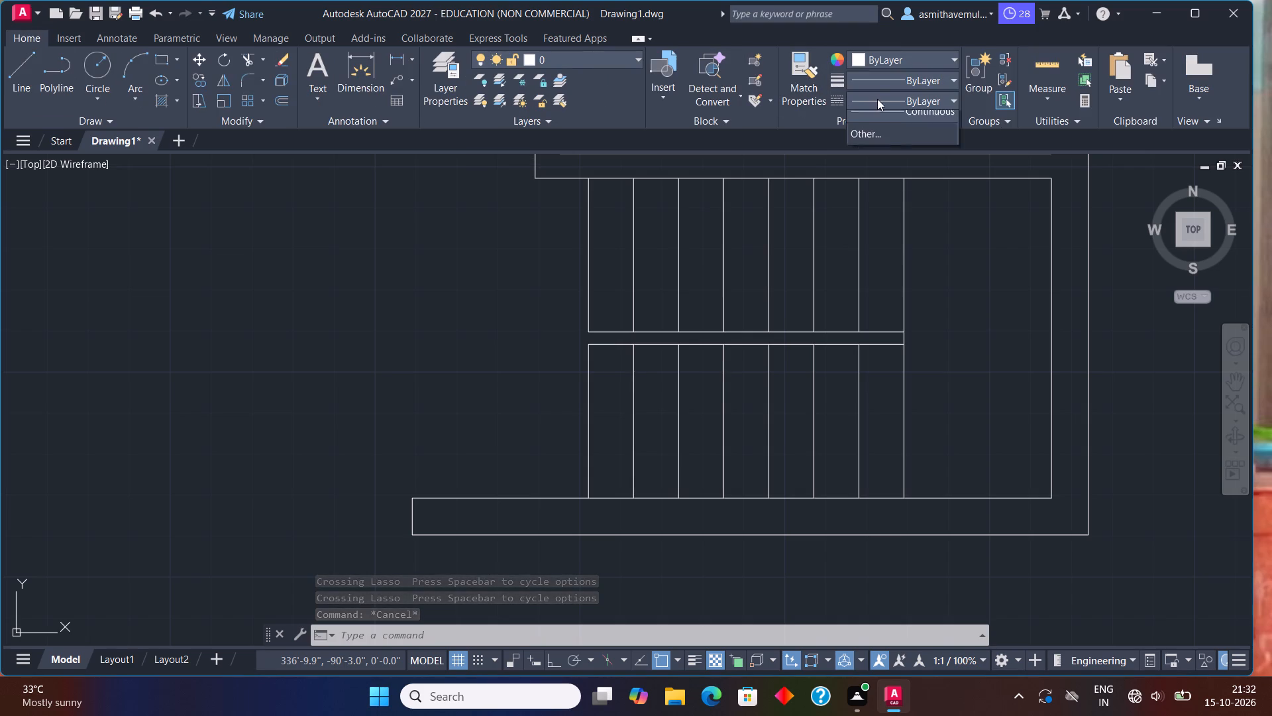
left_click(896, 176)
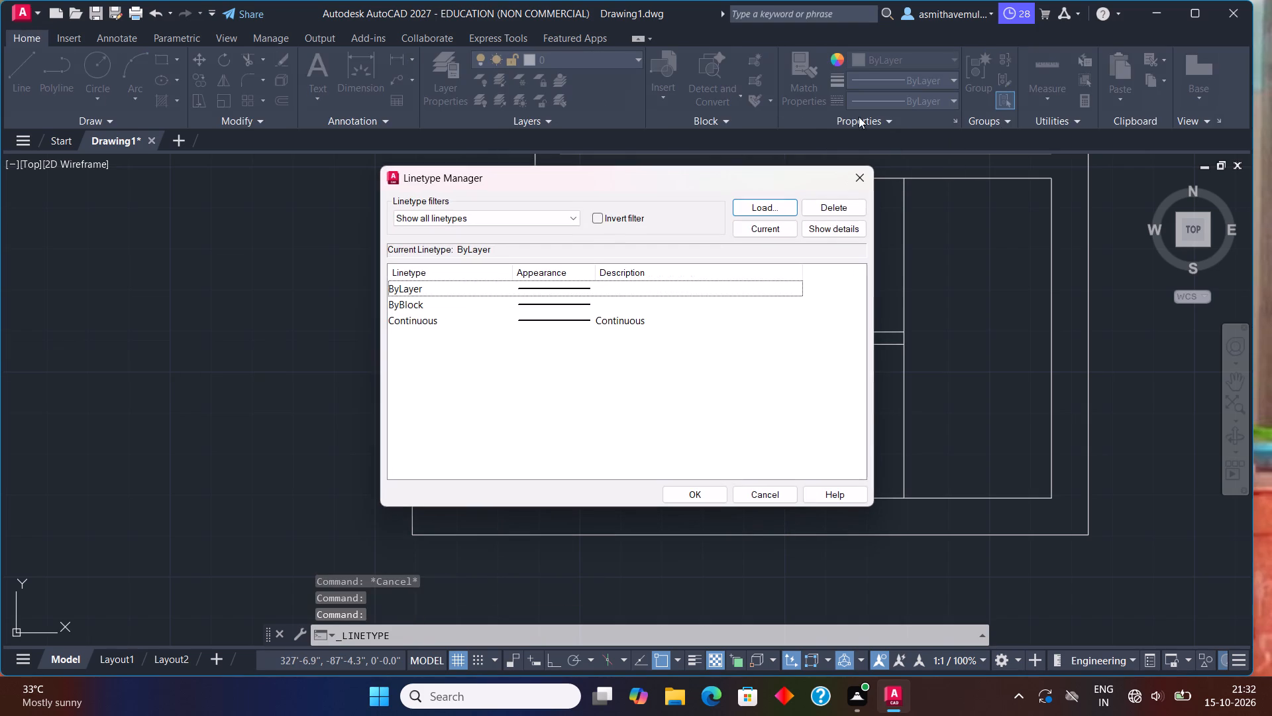
left_click(775, 205)
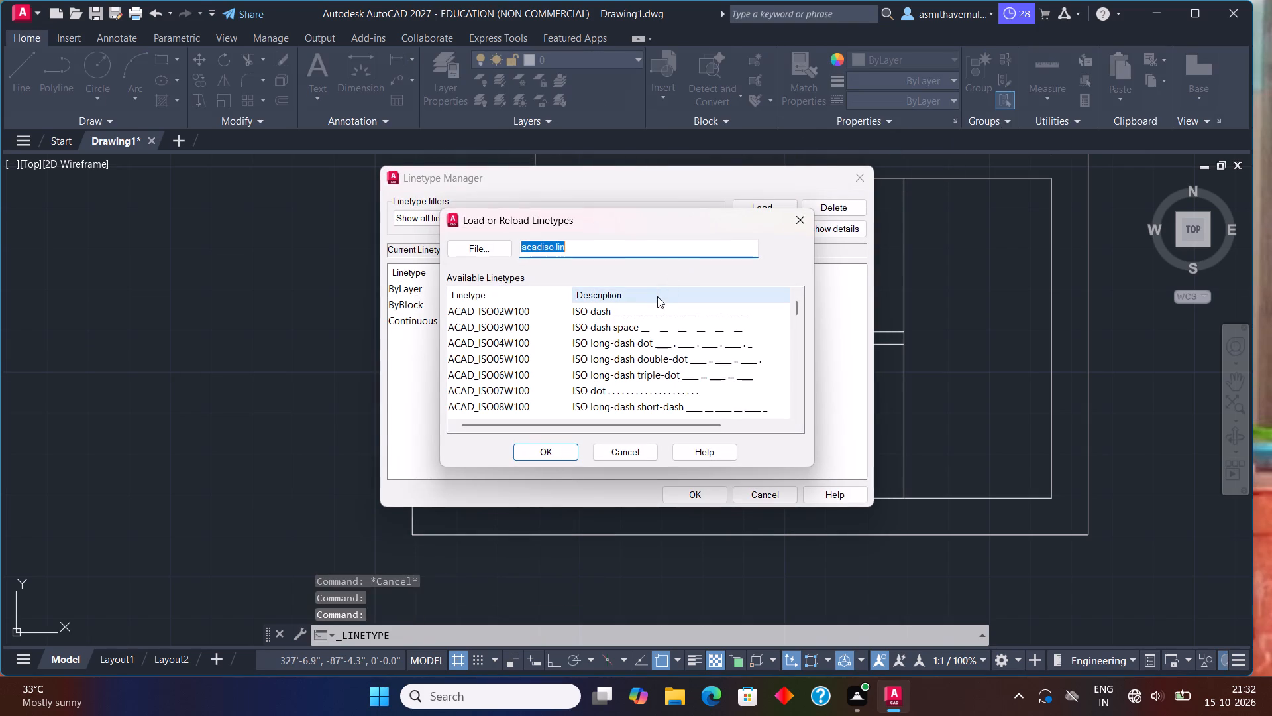
left_click(652, 312)
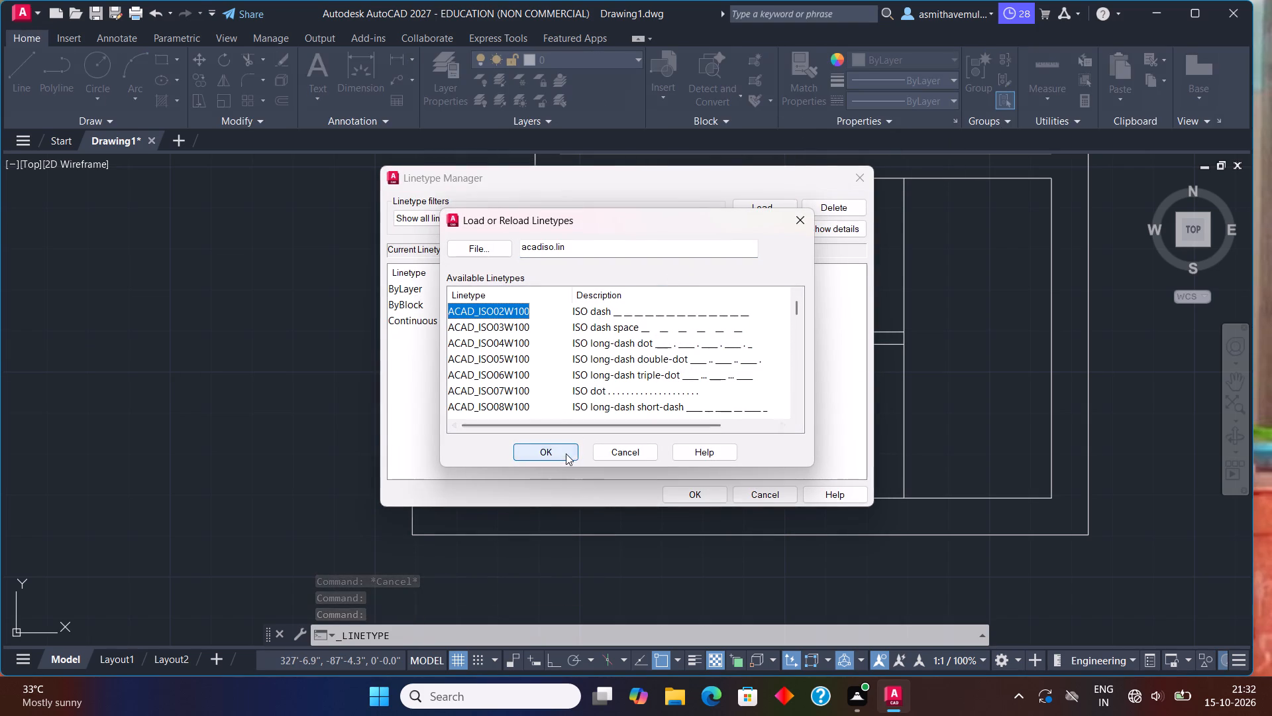
left_click(566, 453)
left_click(608, 316)
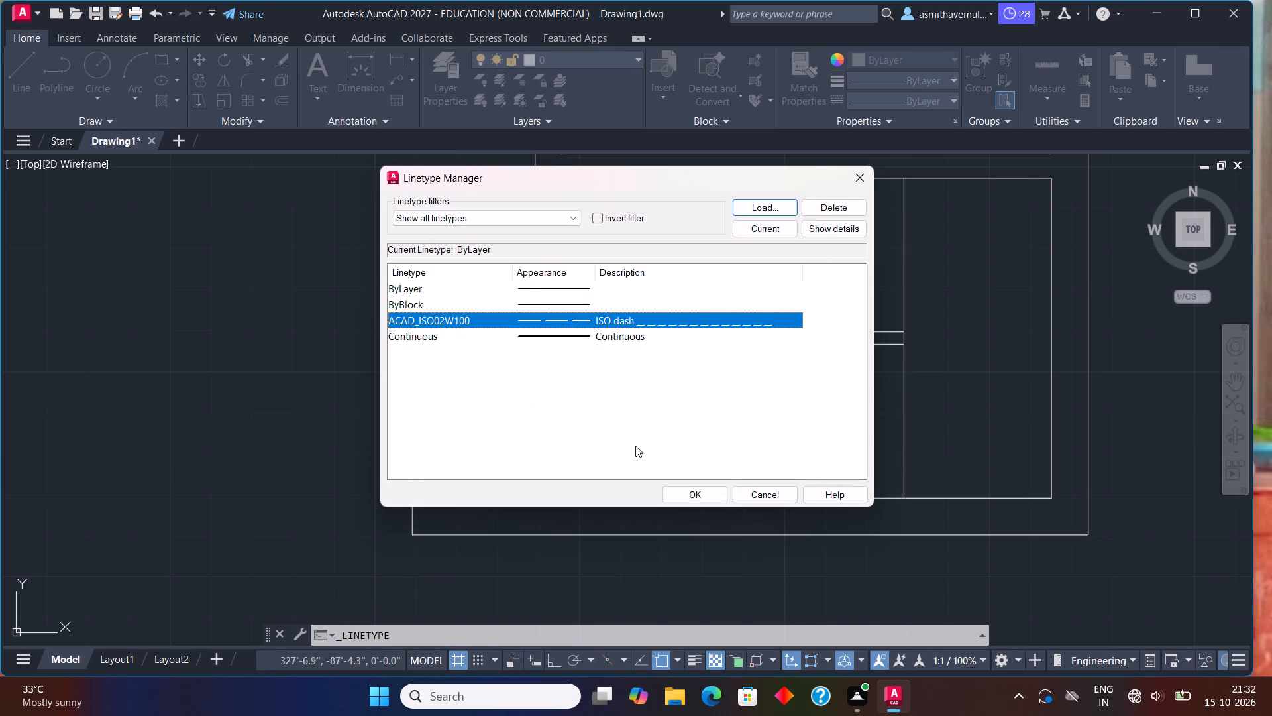
left_click(685, 494)
Apply the ACAD_ISO02W100 linetype to all the vertical tread lines in both flights, including the full-height line at the landing.
left_click_drag(955, 249, 577, 297)
left_click_drag(880, 424, 562, 420)
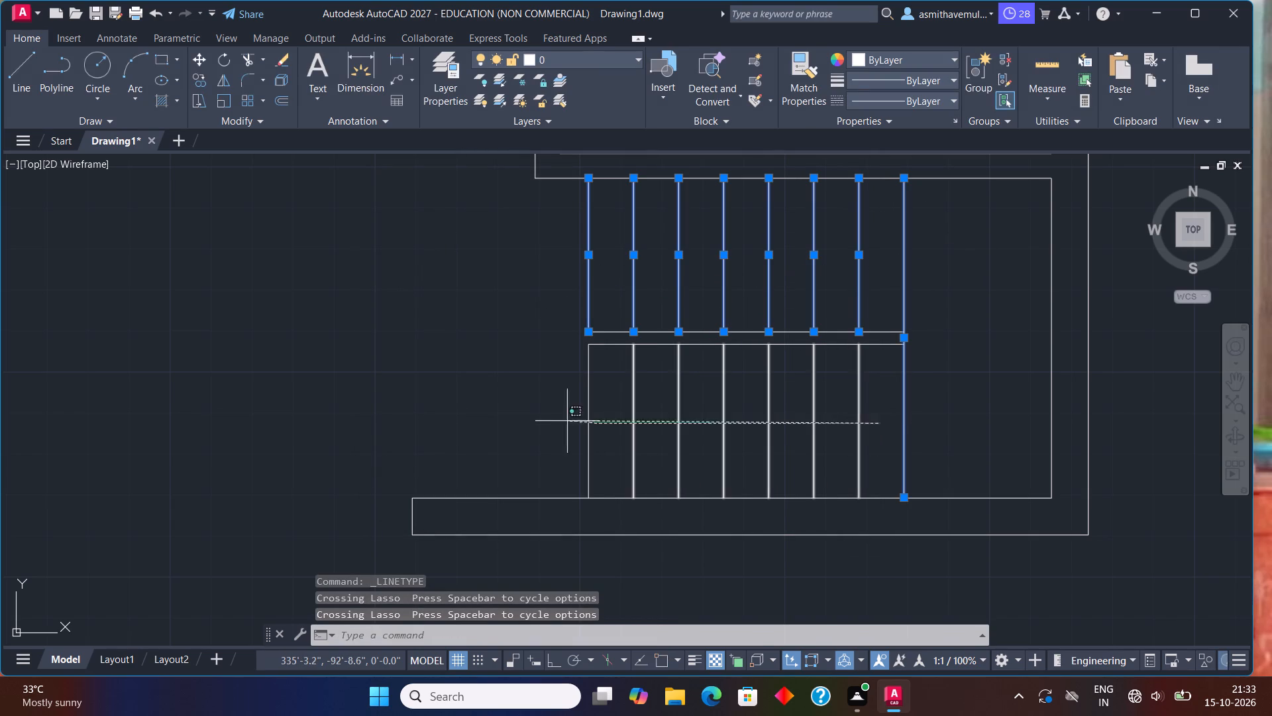
left_click_drag(562, 420, 527, 416)
left_click(908, 96)
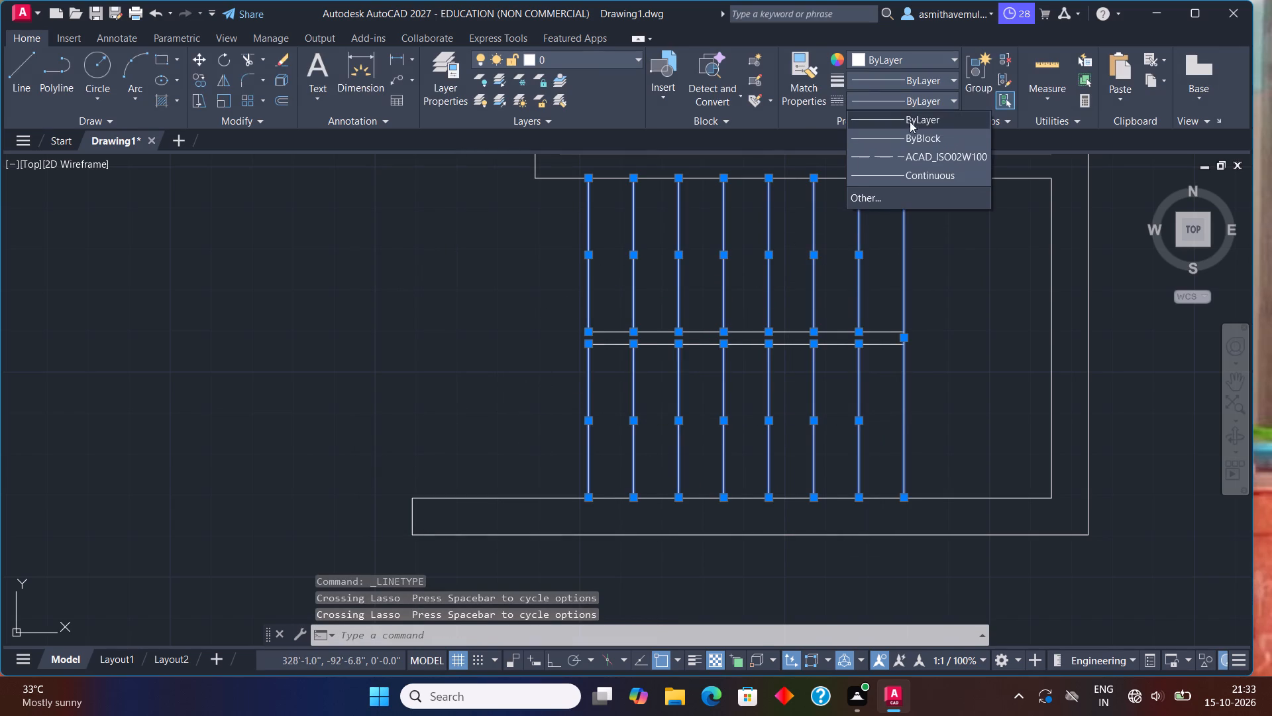
left_click(910, 152)
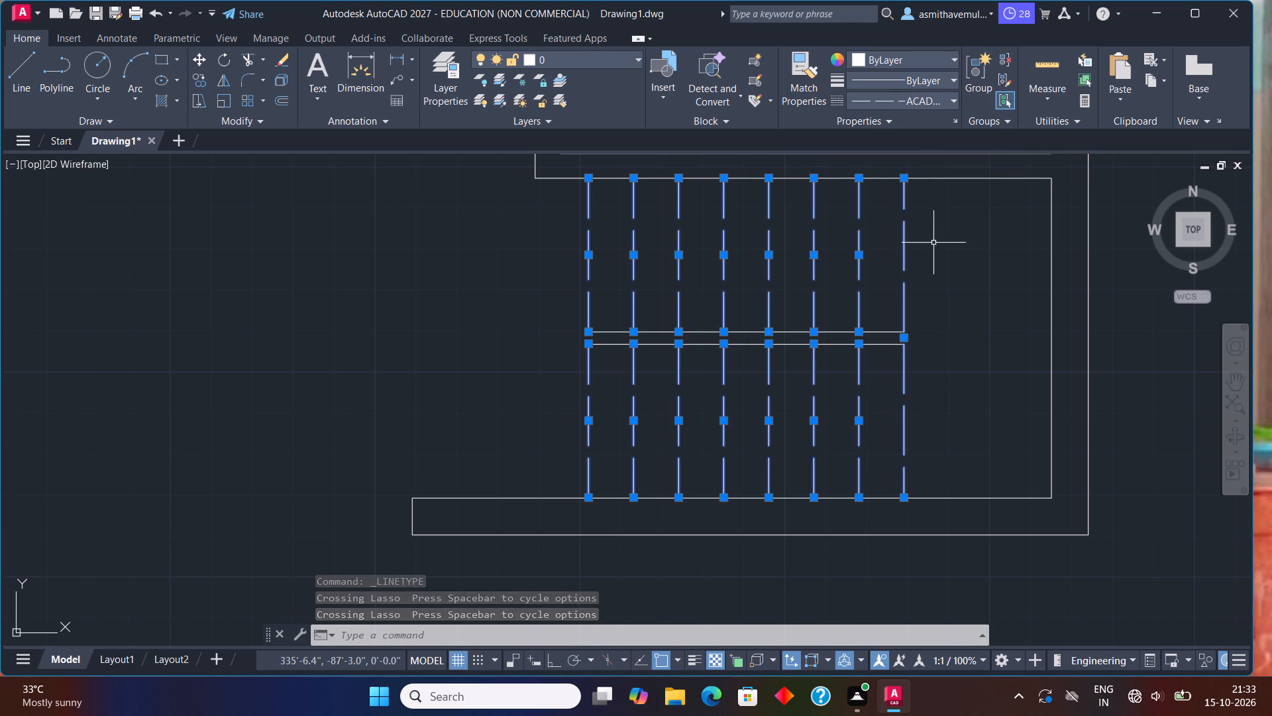
key("Escape")
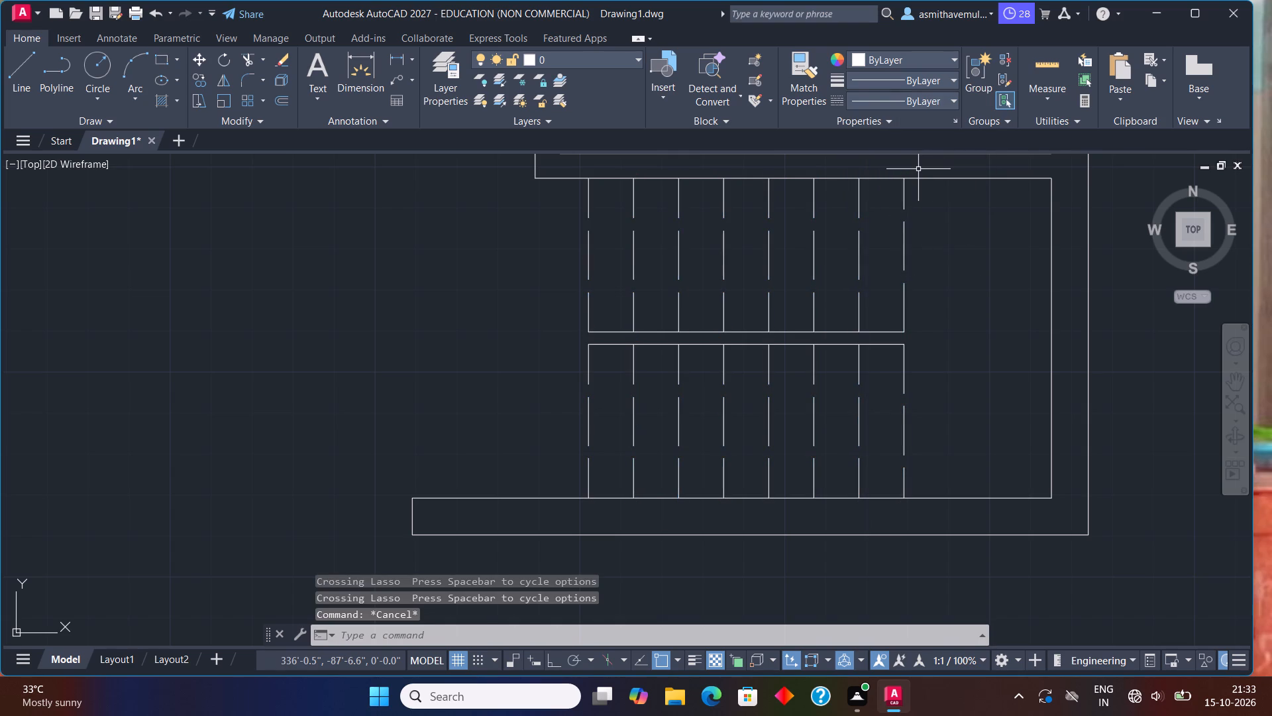
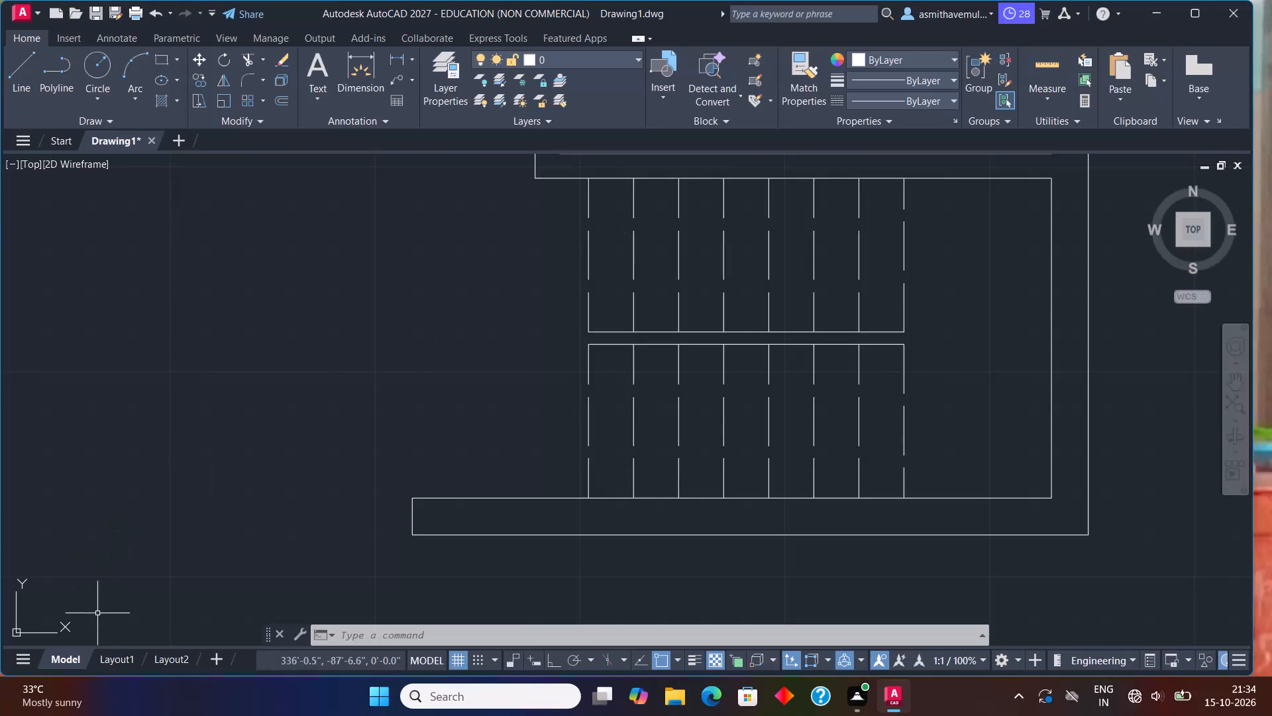
Trim the short vertical line closing the junction where the lower horizontal partition meets the partition beside the staircase-side room.
scroll(97, 609, "down", 1)
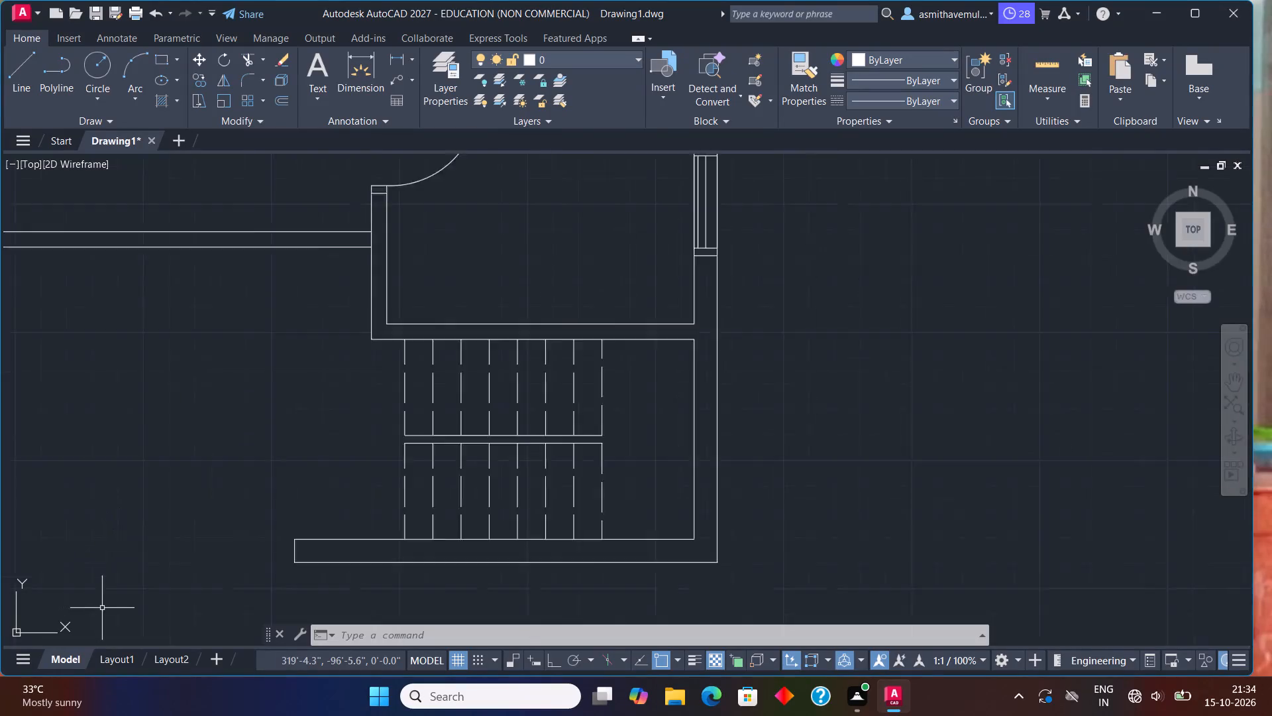
scroll(104, 607, "down", 2)
middle_click_drag(185, 552, 356, 558)
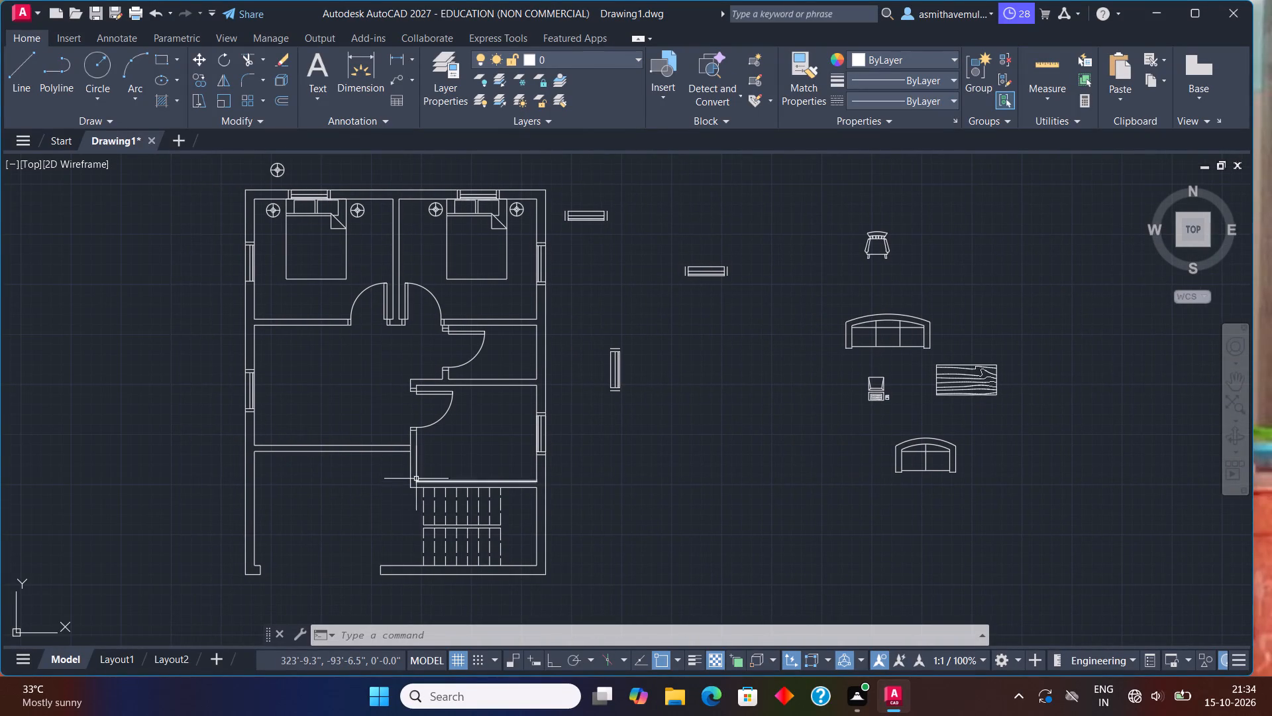
scroll(416, 478, "up", 2)
middle_click_drag(362, 463, 681, 524)
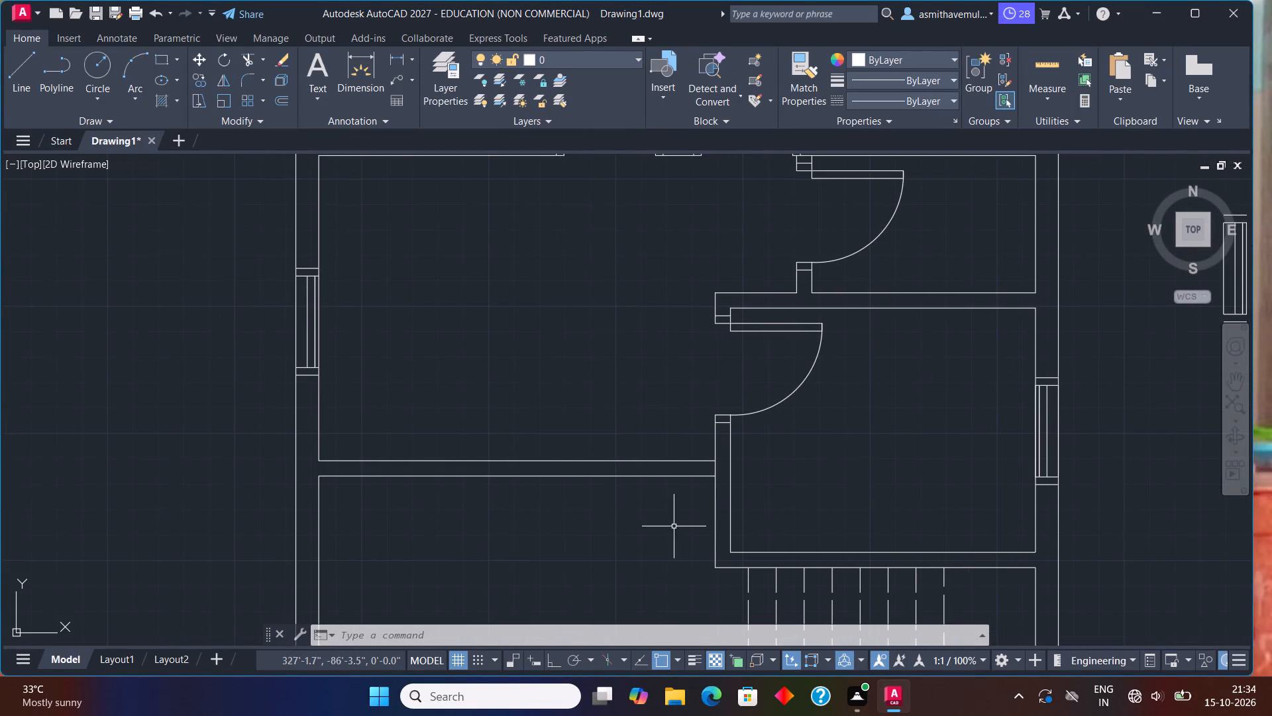
type("TRIM")
key("Return")
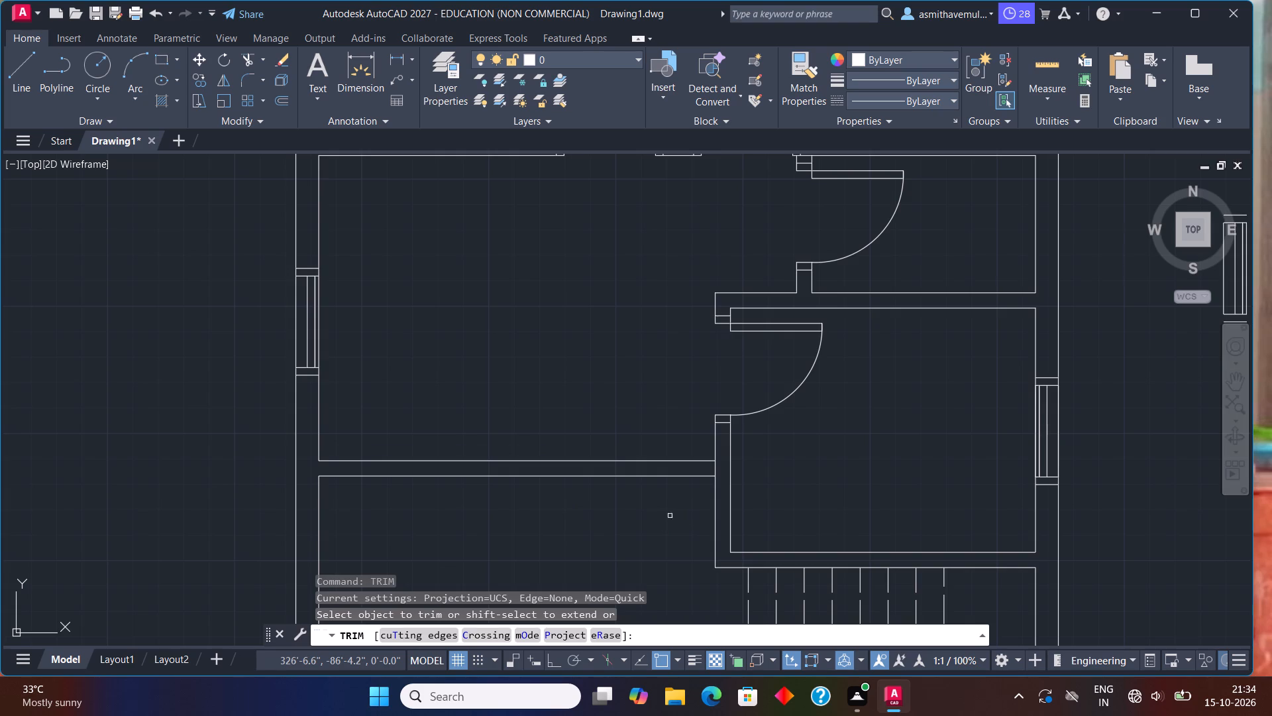
scroll(684, 477, "up", 1)
left_click_drag(721, 457, 747, 455)
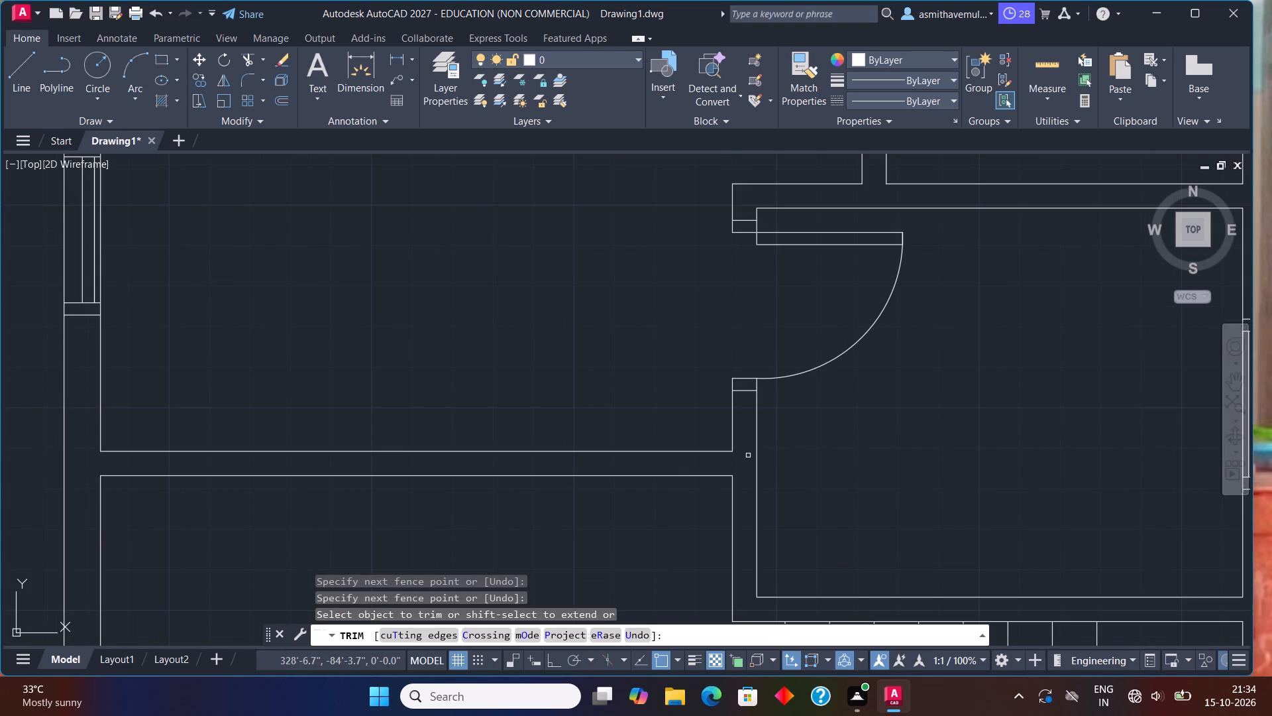
key("Escape")
Draw a short vertical line across the lower horizontal partition near its right end, joining both wall faces.
key("l")
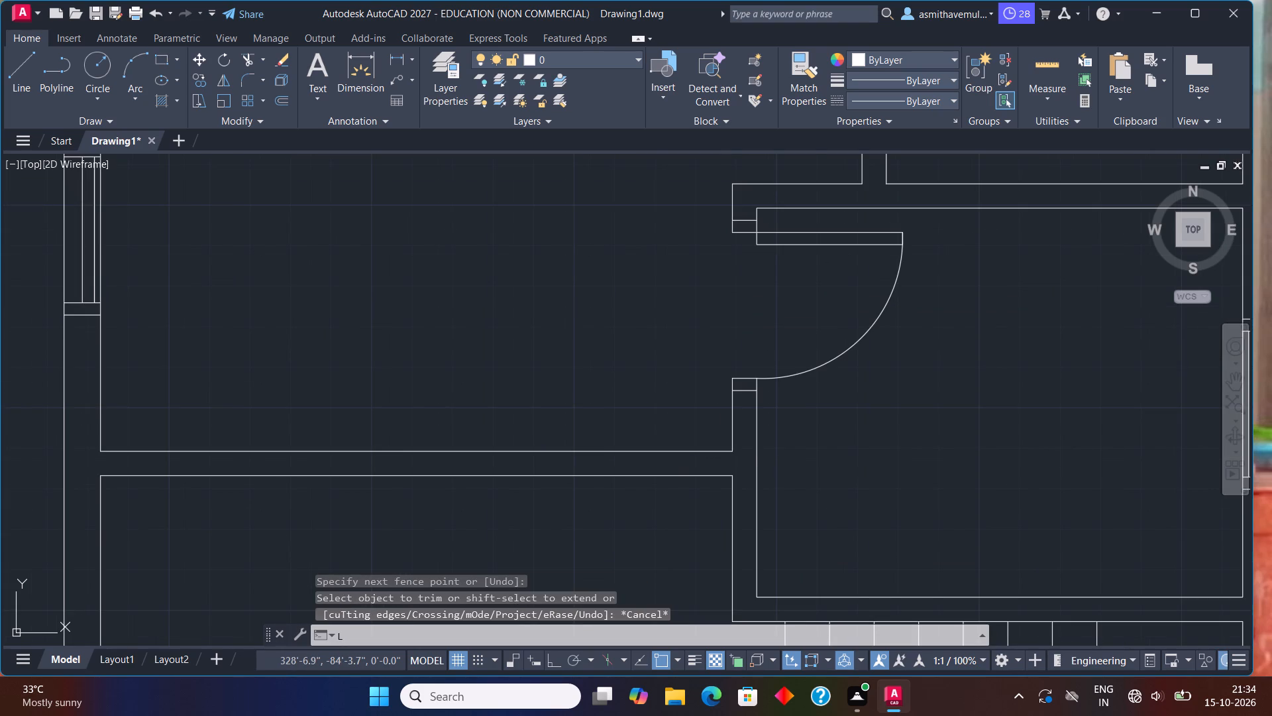
key("Return")
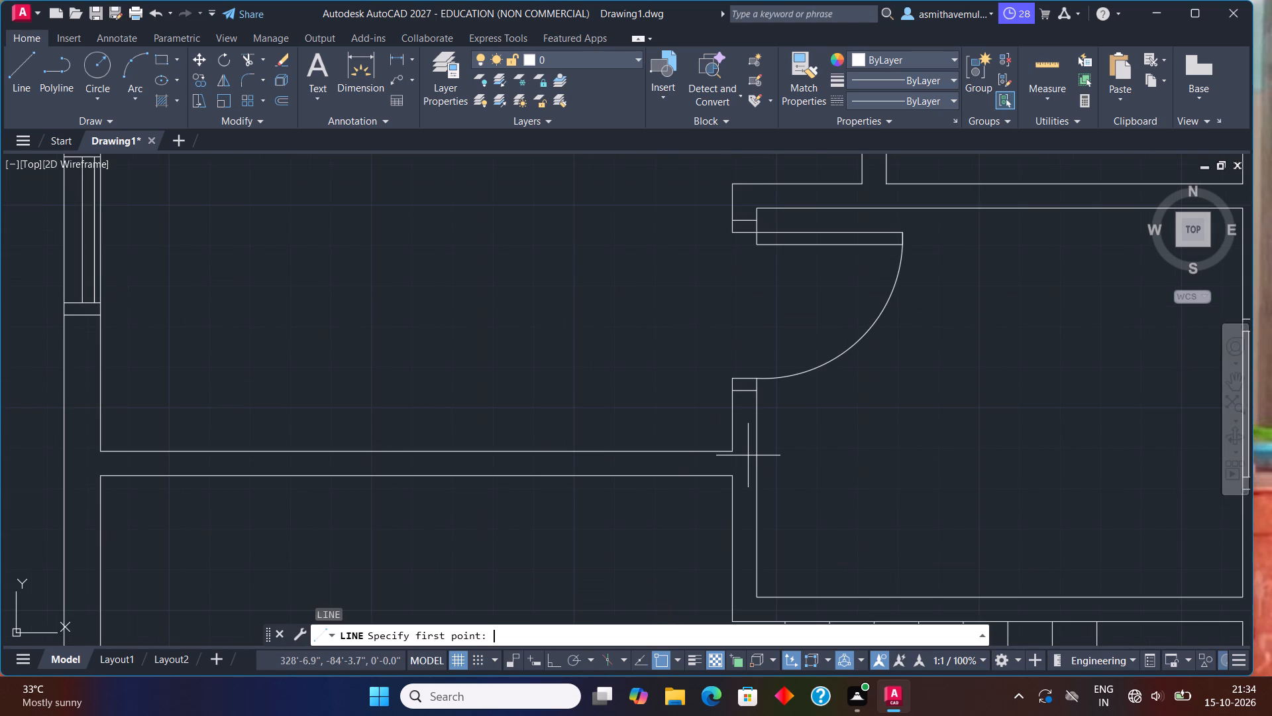
left_click(647, 452)
left_click(651, 474)
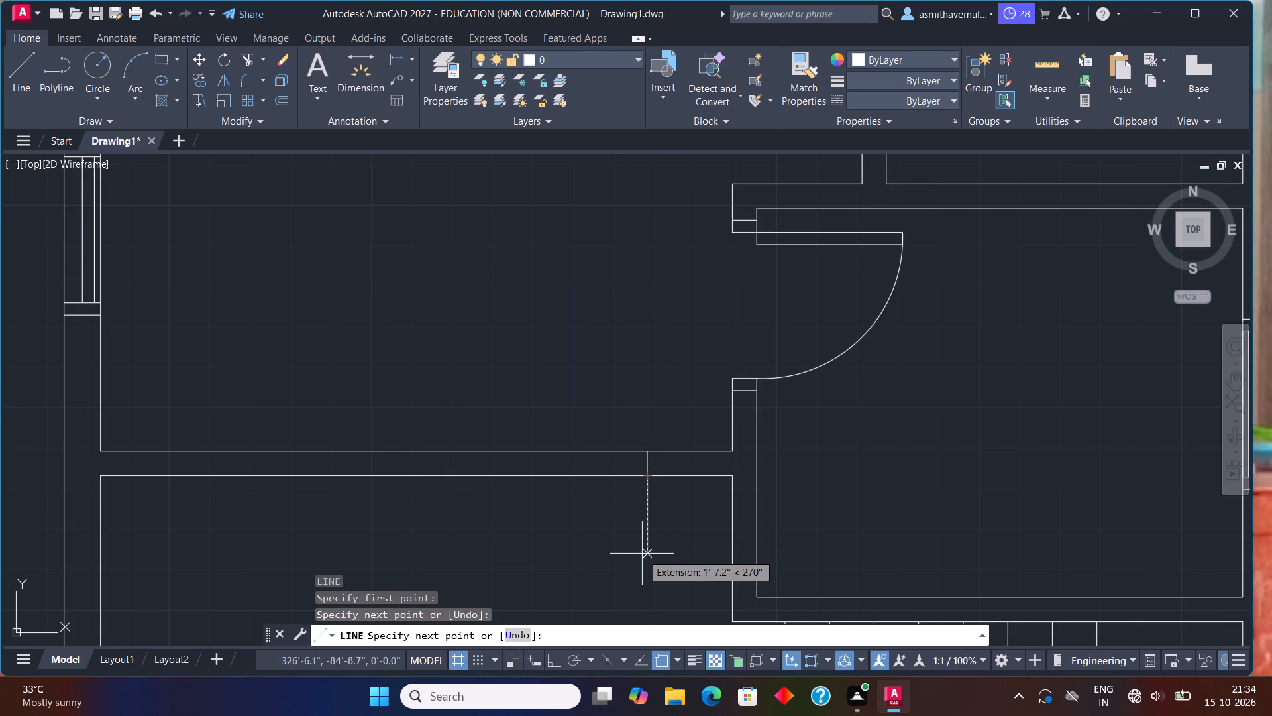
key("Escape")
Offset the short line across the partition 3" to the left to form the right door jamb.
key("o")
key("Return")
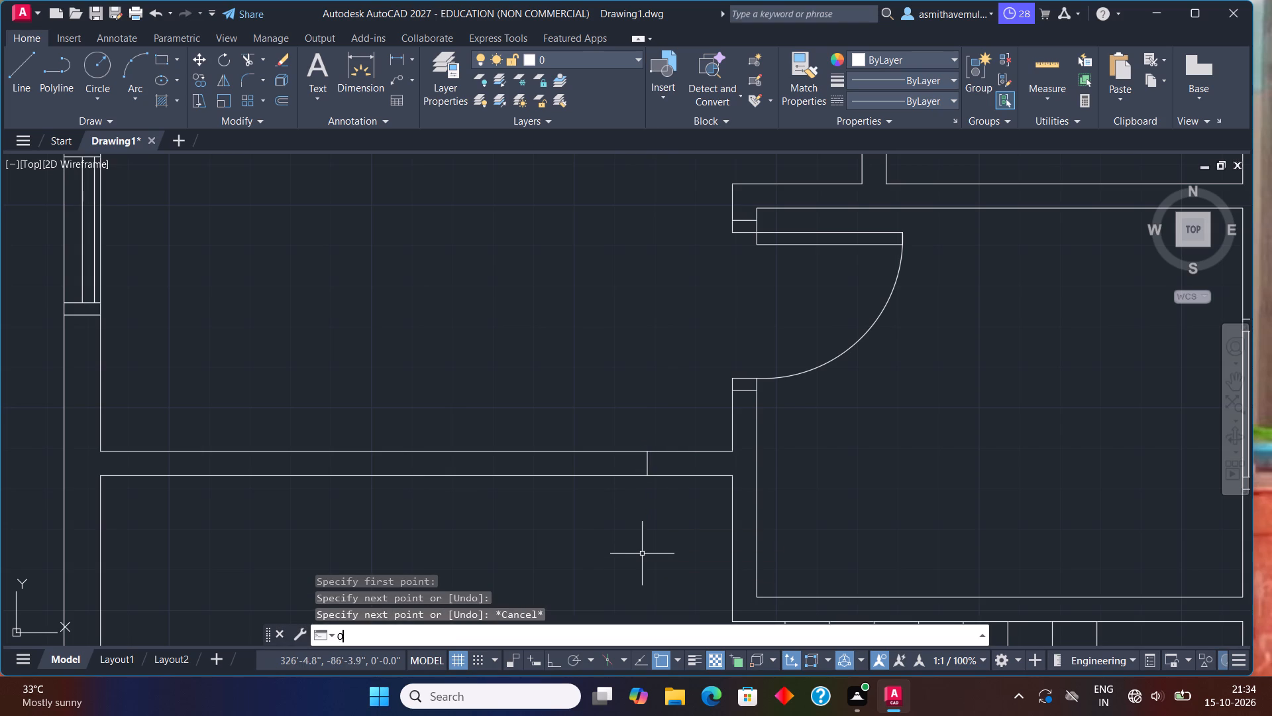
key("3")
key("shift+quotedbl")
key("Return")
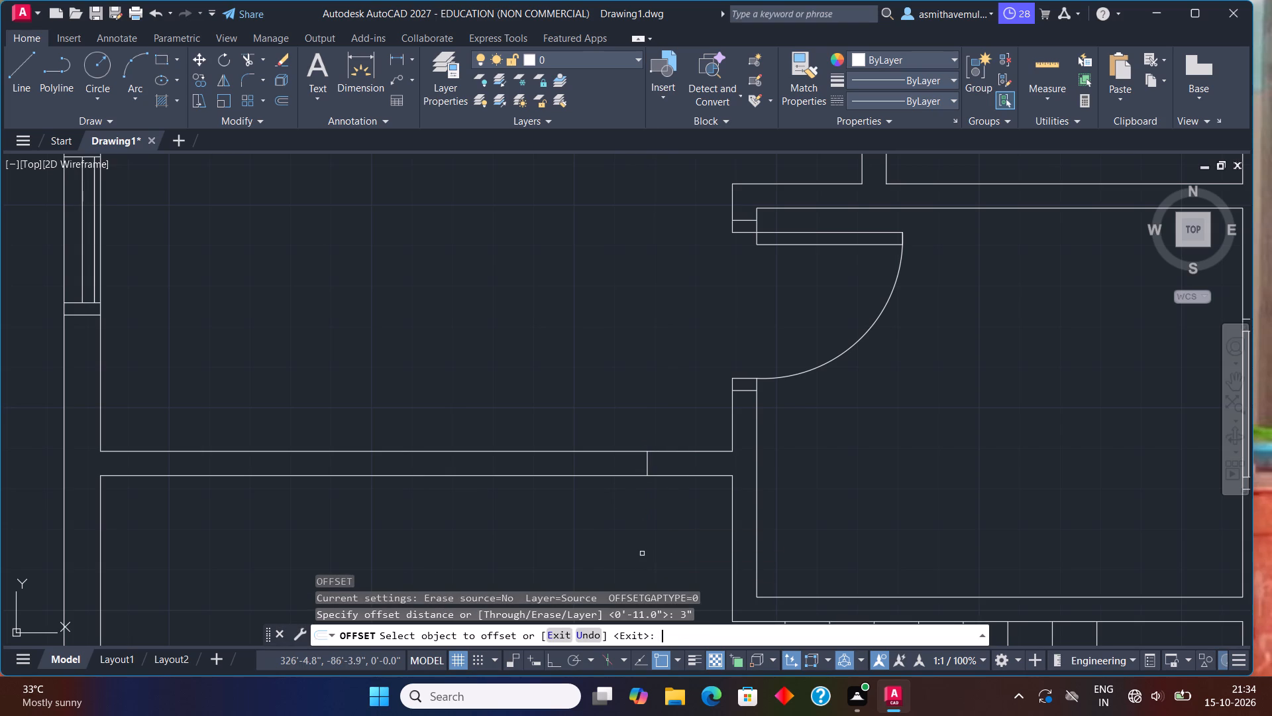
left_click(647, 473)
left_click(632, 473)
key("Escape")
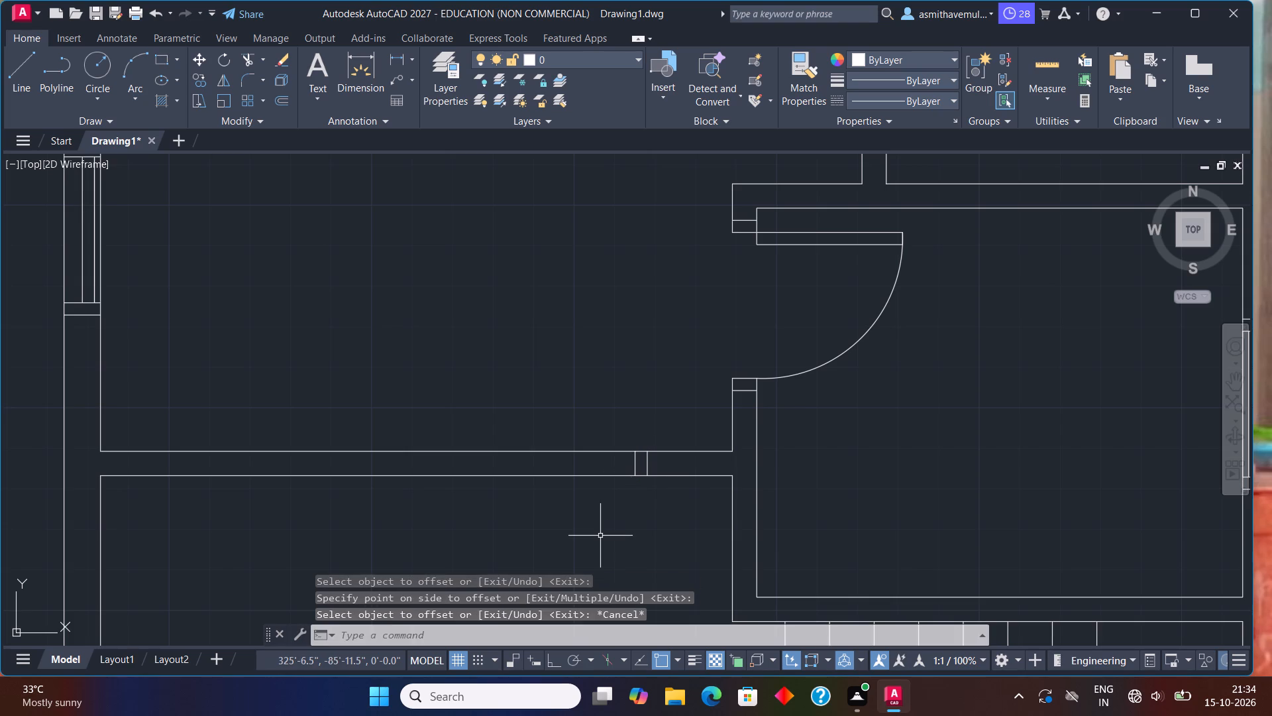
Offset the jamb's left line 3' to the left, and offset the resulting line another 3' left to mark the double-door opening.
key("o")
key("Return")
type("3'")
key("Return")
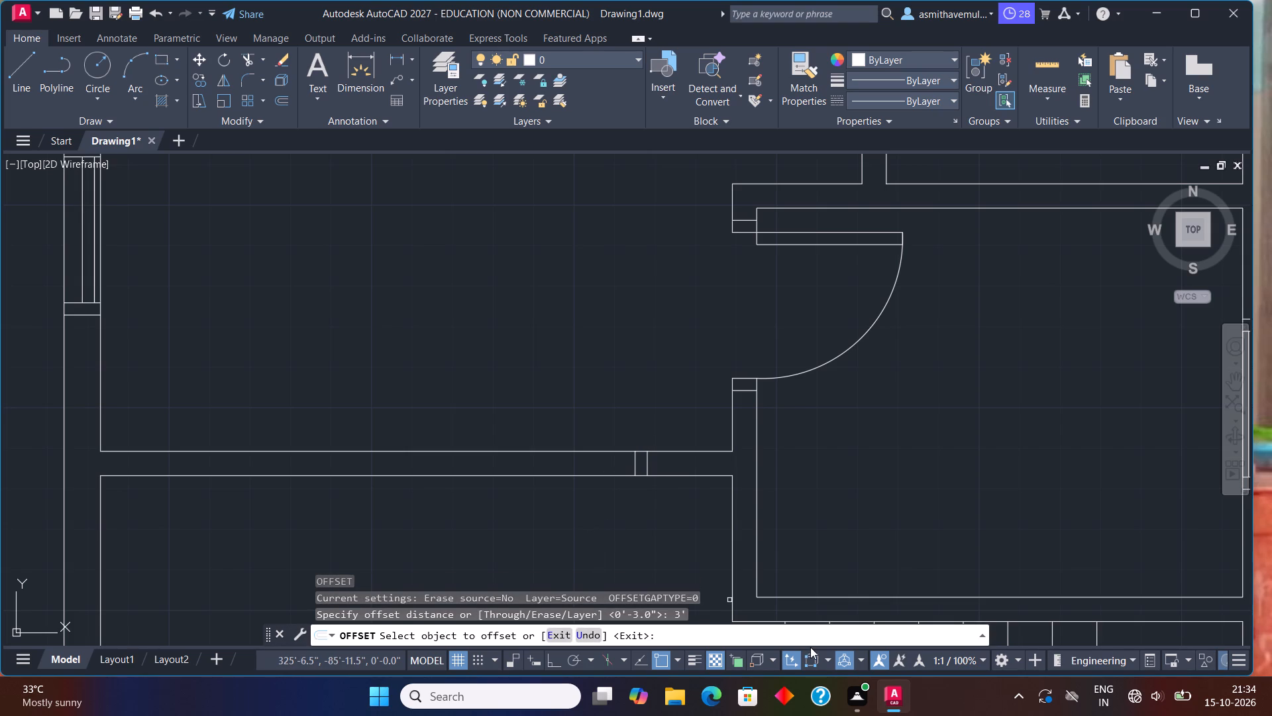
scroll(794, 643, "up", 1)
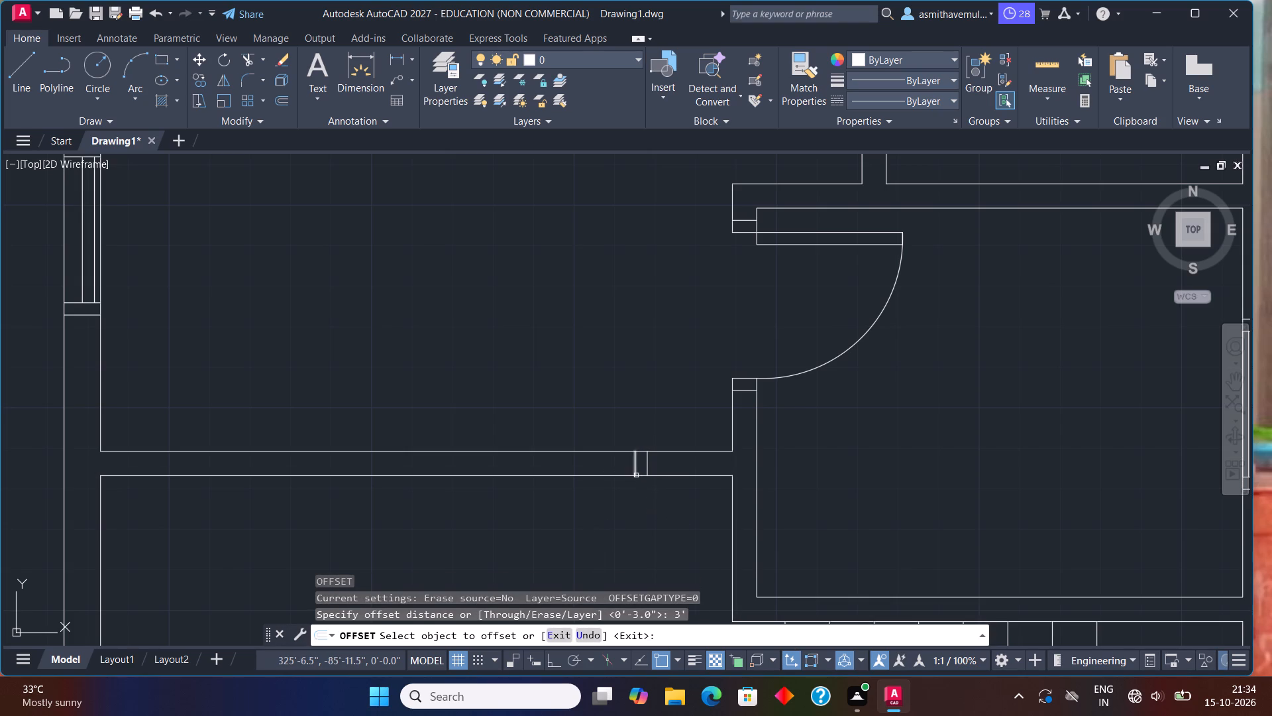
left_click(635, 471)
left_click(615, 465)
left_click(488, 461)
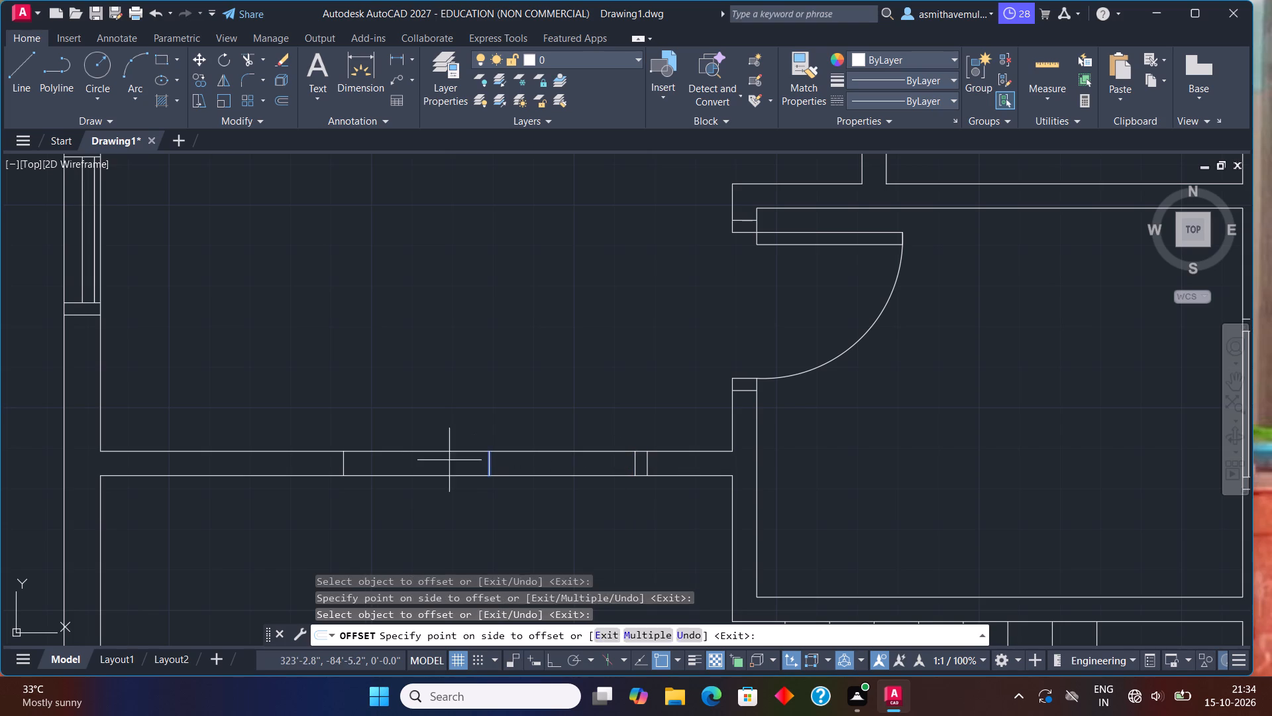
left_click(437, 460)
key("Escape")
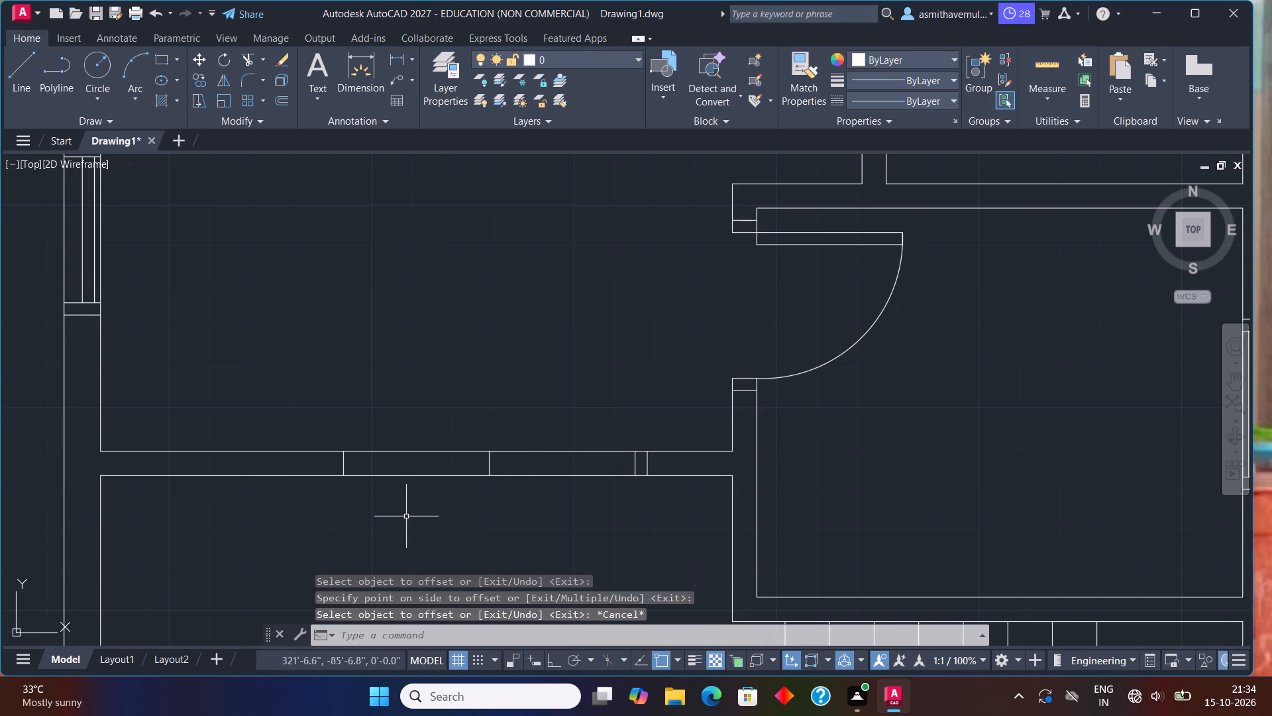
Offset the leftmost opening line 3" to the left to form the left door jamb.
key("o")
key("Return")
key("3")
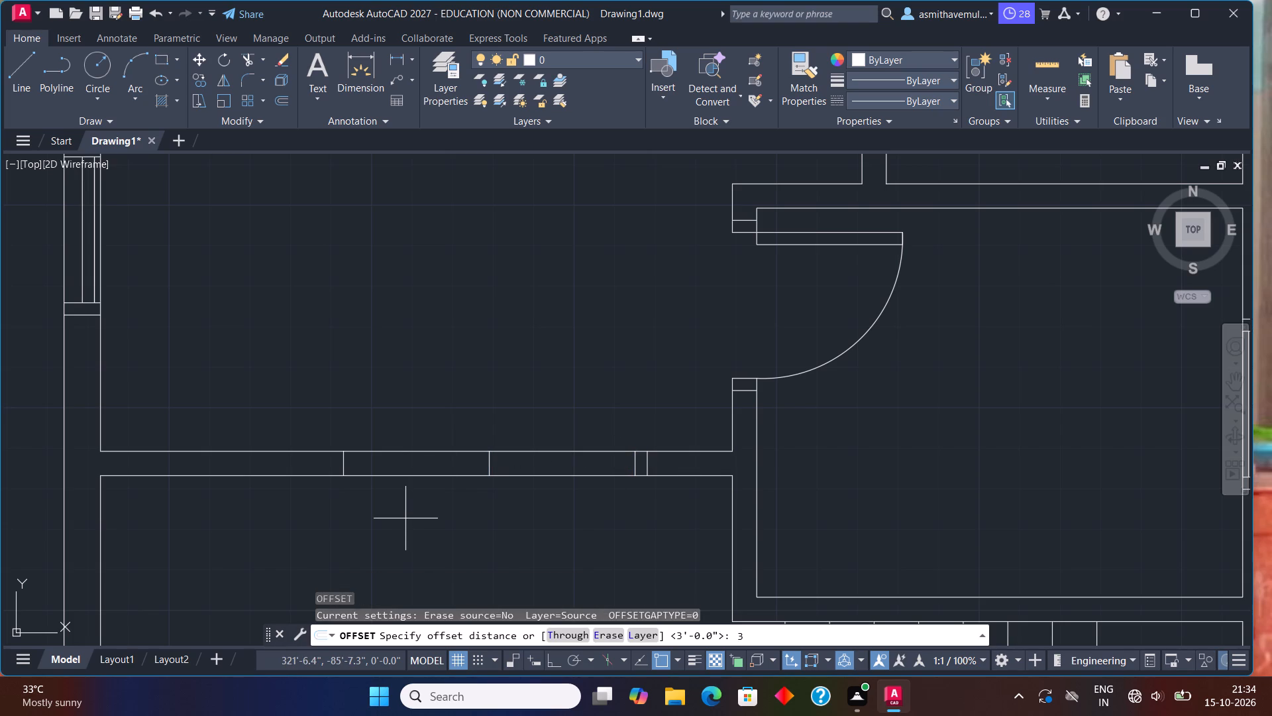
key("shift+quotedbl")
key("Return")
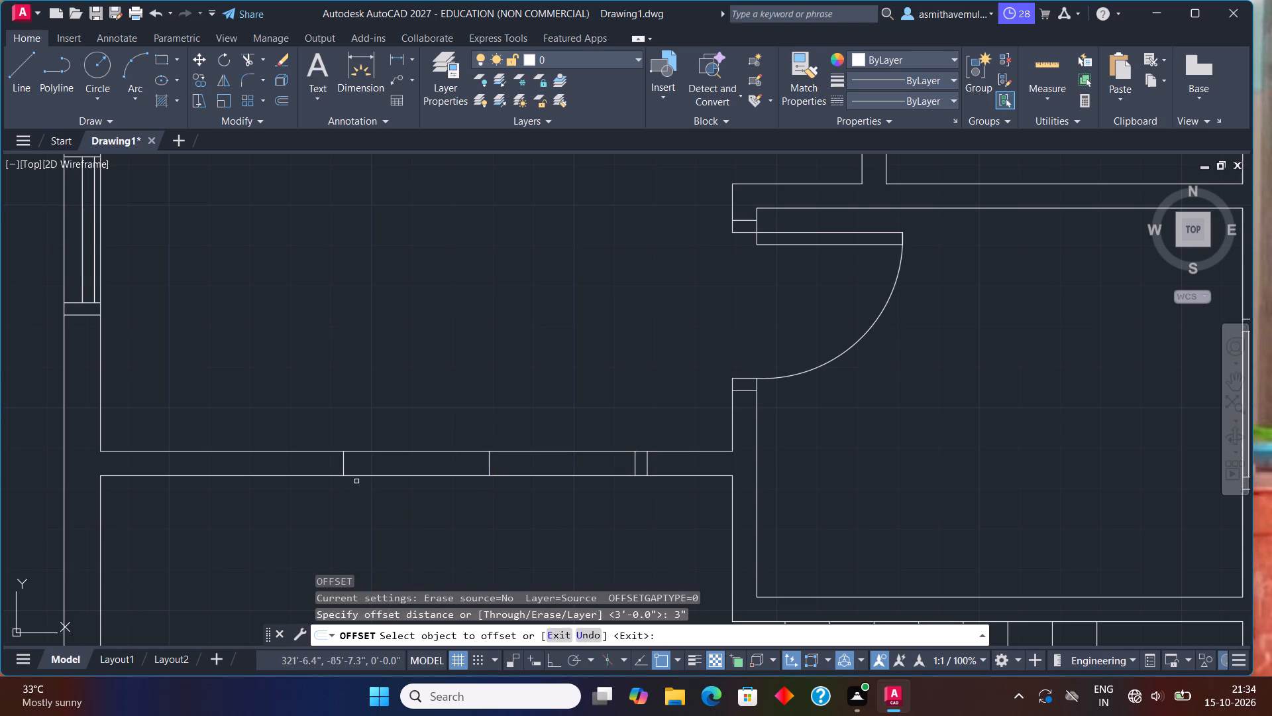
left_click(344, 468)
left_click(311, 461)
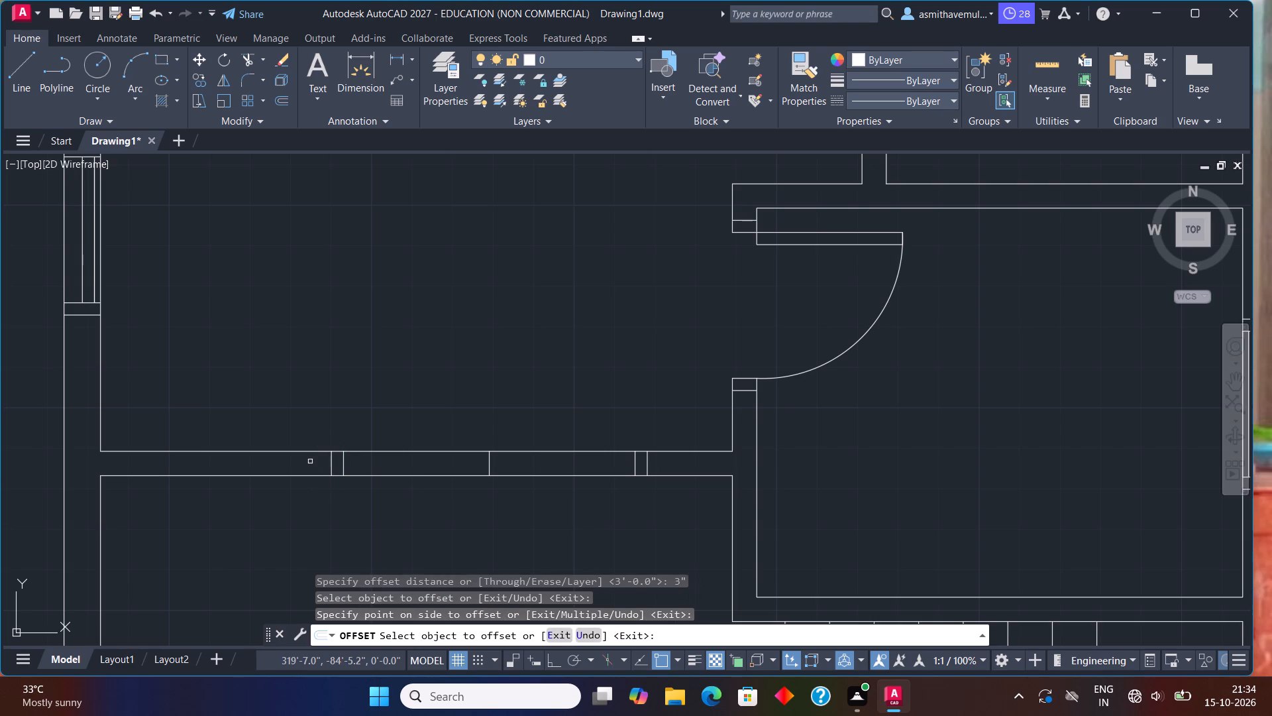
key("Escape")
Trim both partition wall lines between the two jambs to clear the door opening, keeping the short centre line.
type("TRIM")
key("Return")
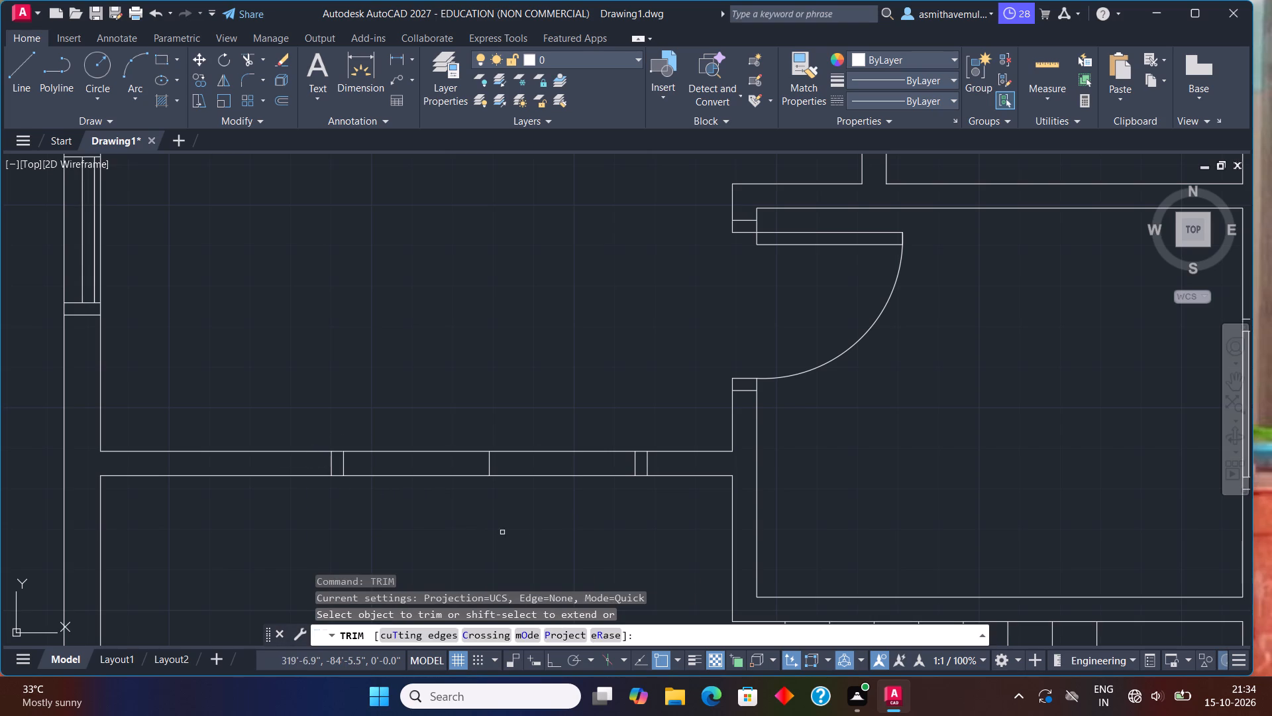
left_click_drag(574, 538, 524, 495)
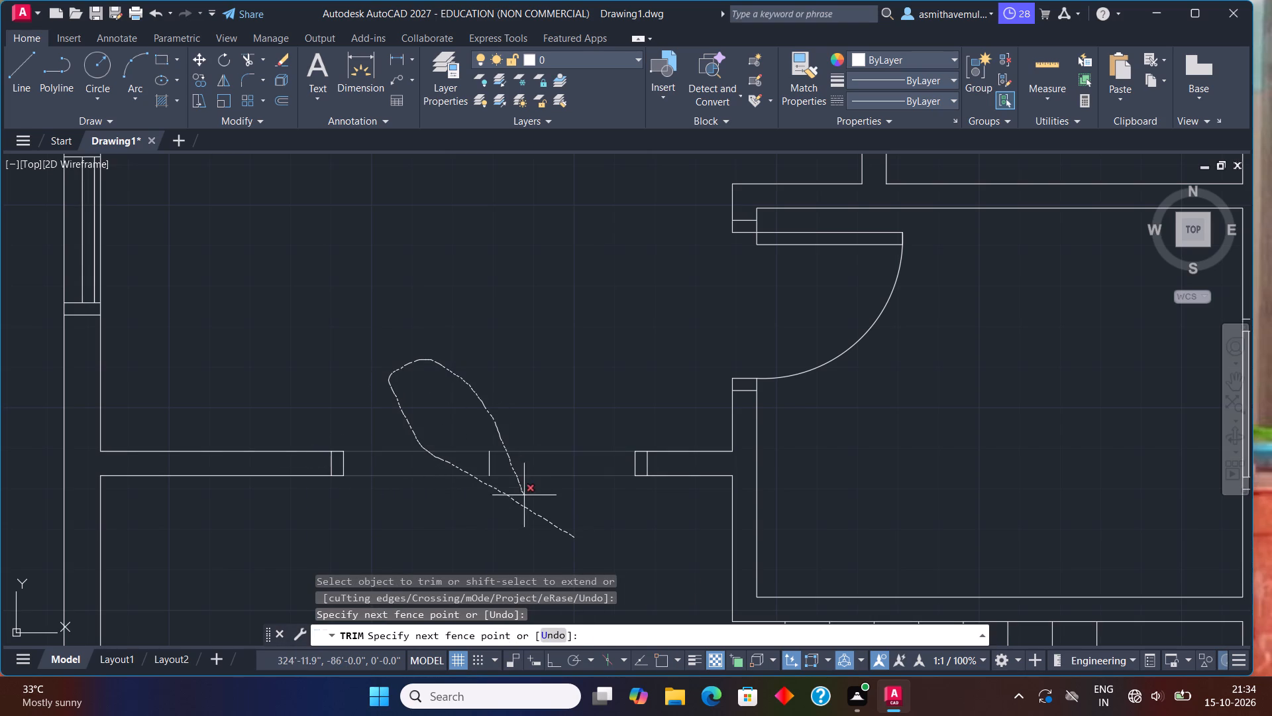
left_click_drag(524, 495, 524, 497)
key("Escape")
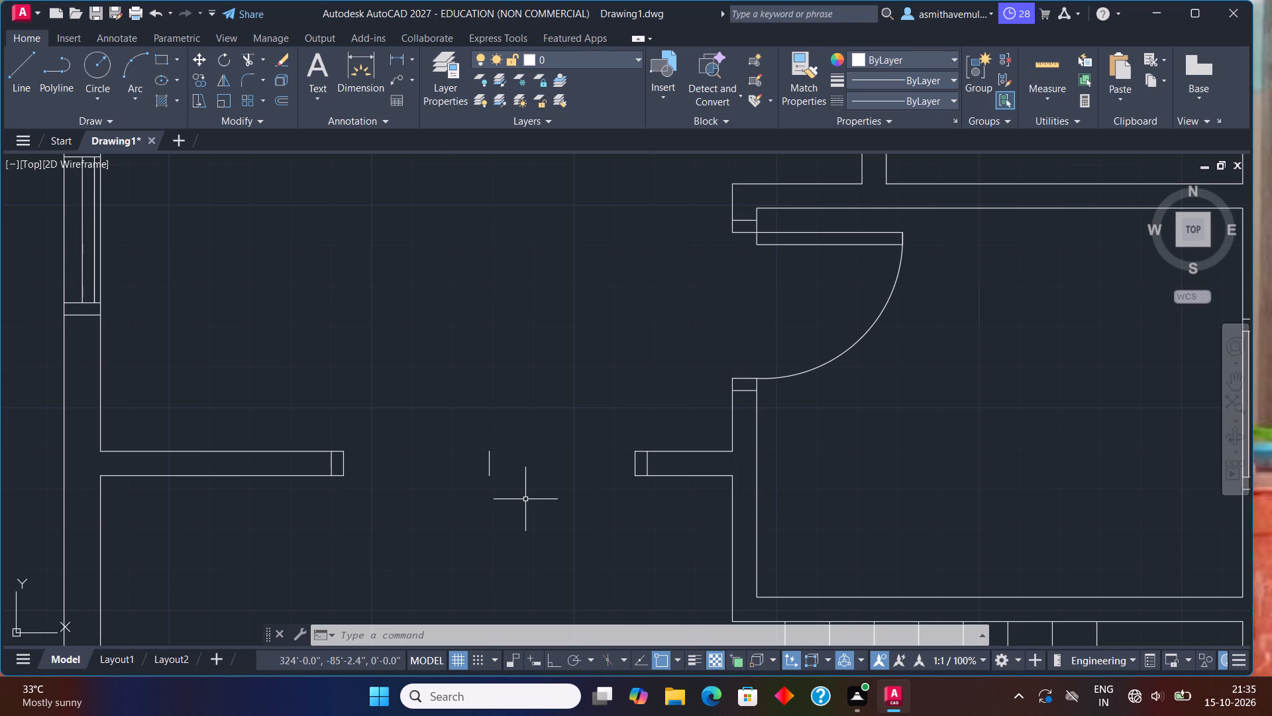
Draw a 3" by 3' rectangle as the left door leaf, extending up and right from the left jamb's upper inner corner.
type("REC")
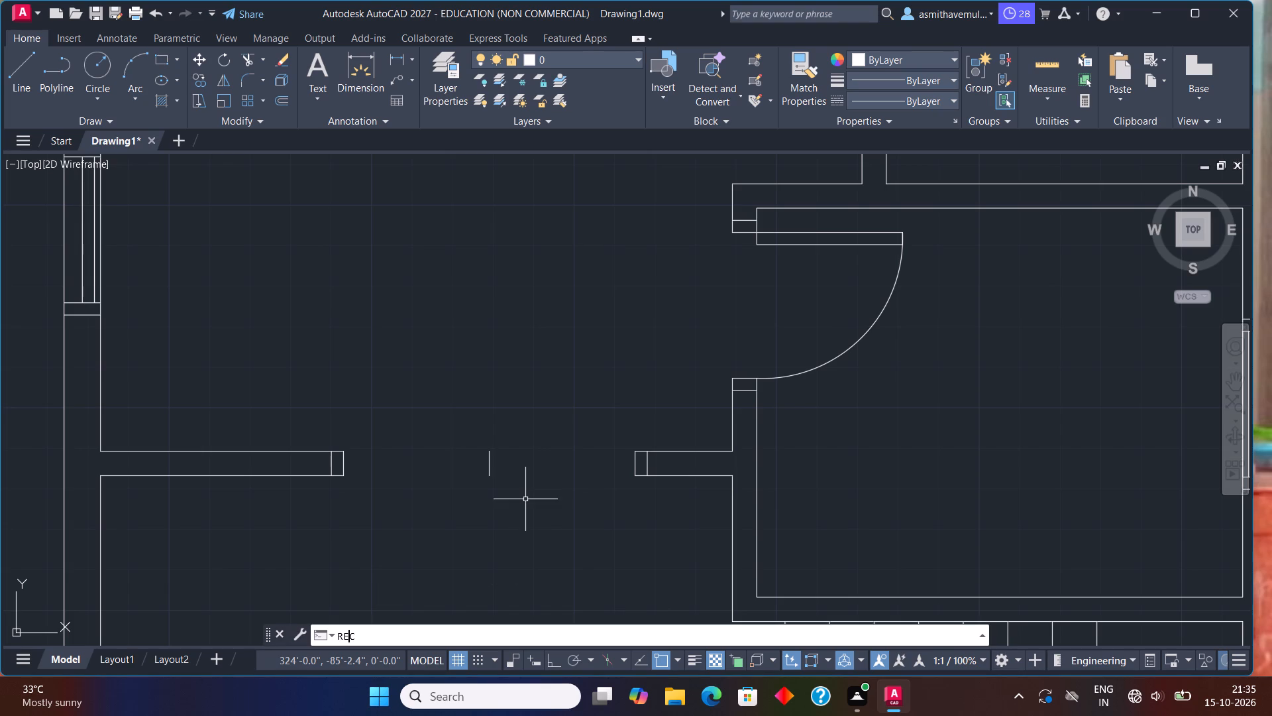
key("Return")
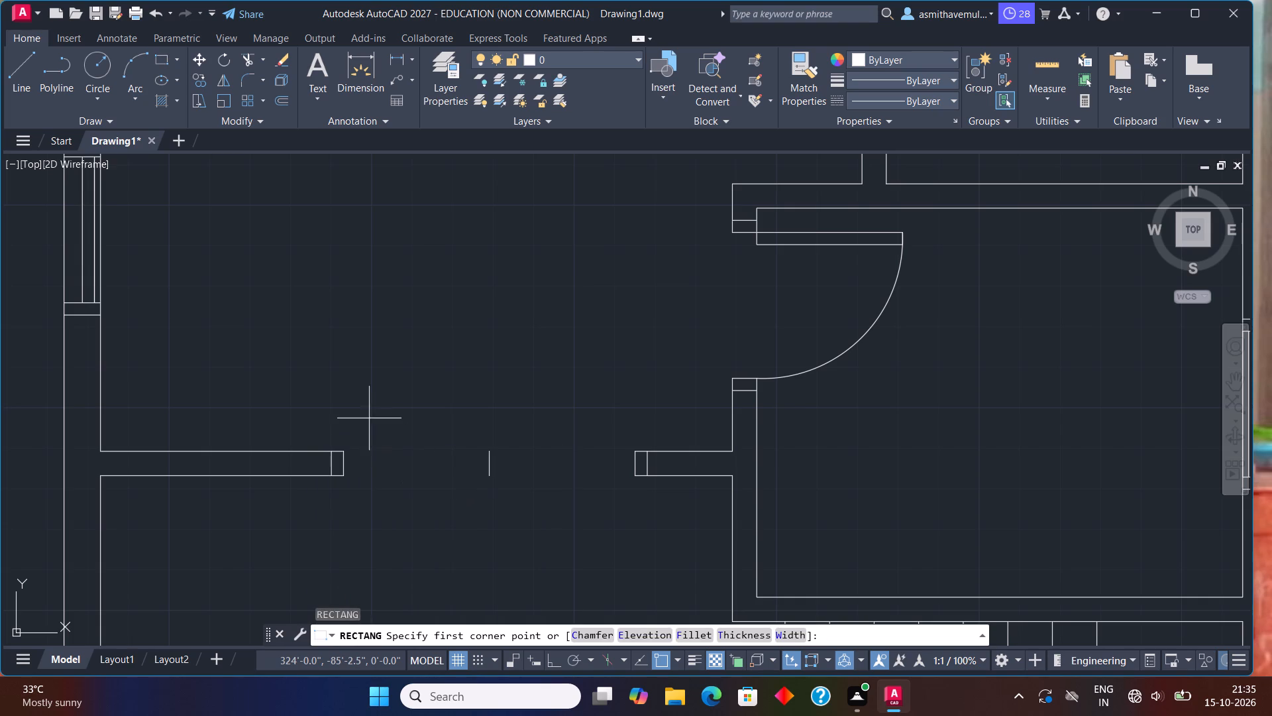
left_click(342, 447)
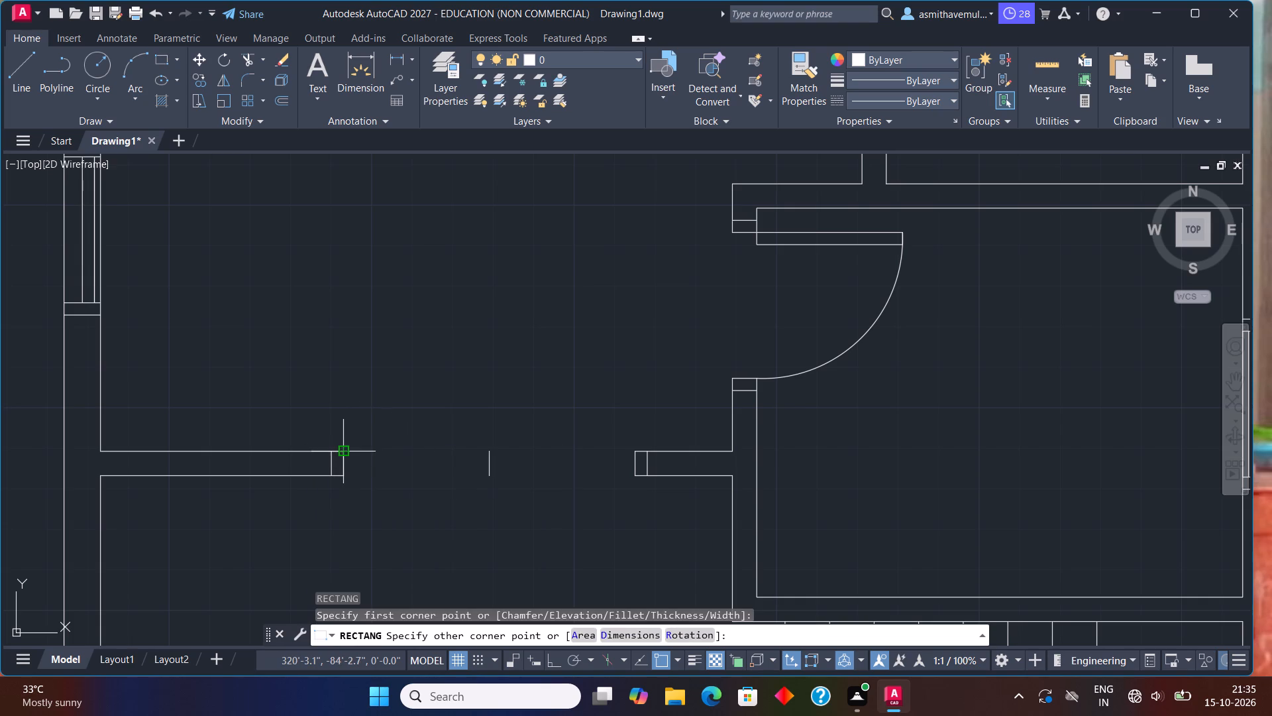
key("d")
key("Return")
key("3")
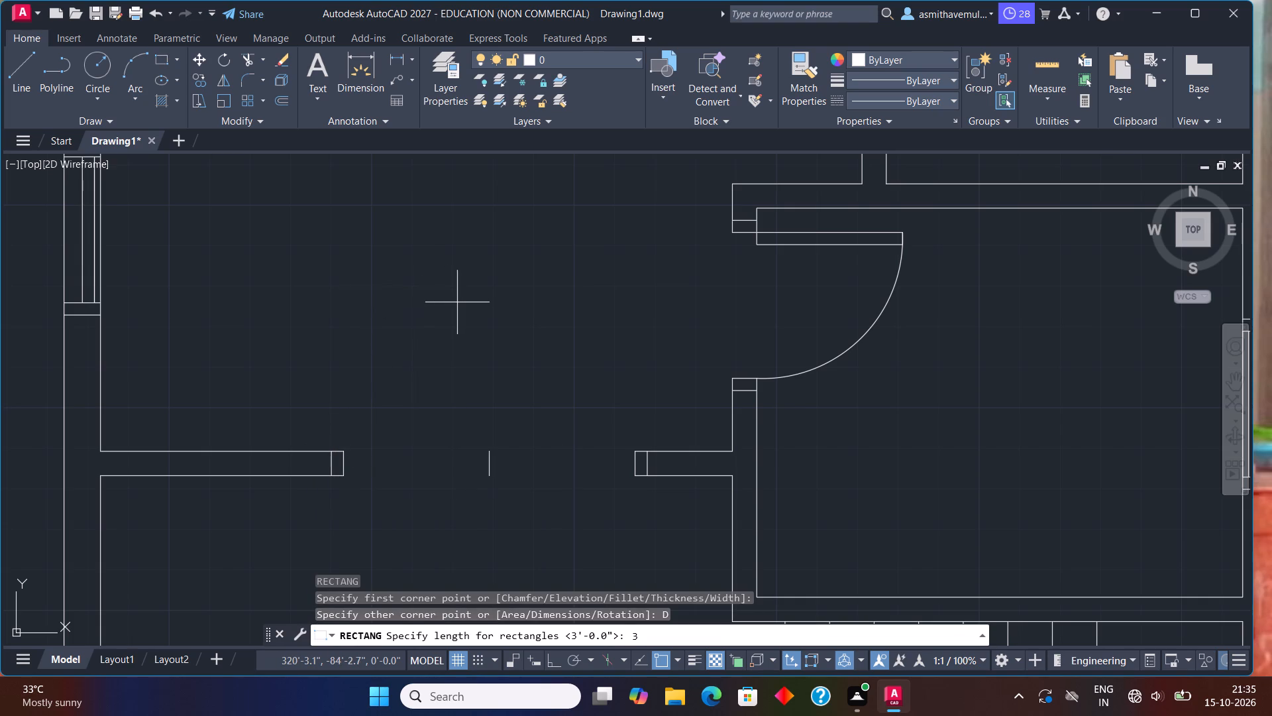
key("shift+quotedbl")
key("Return")
type("3'")
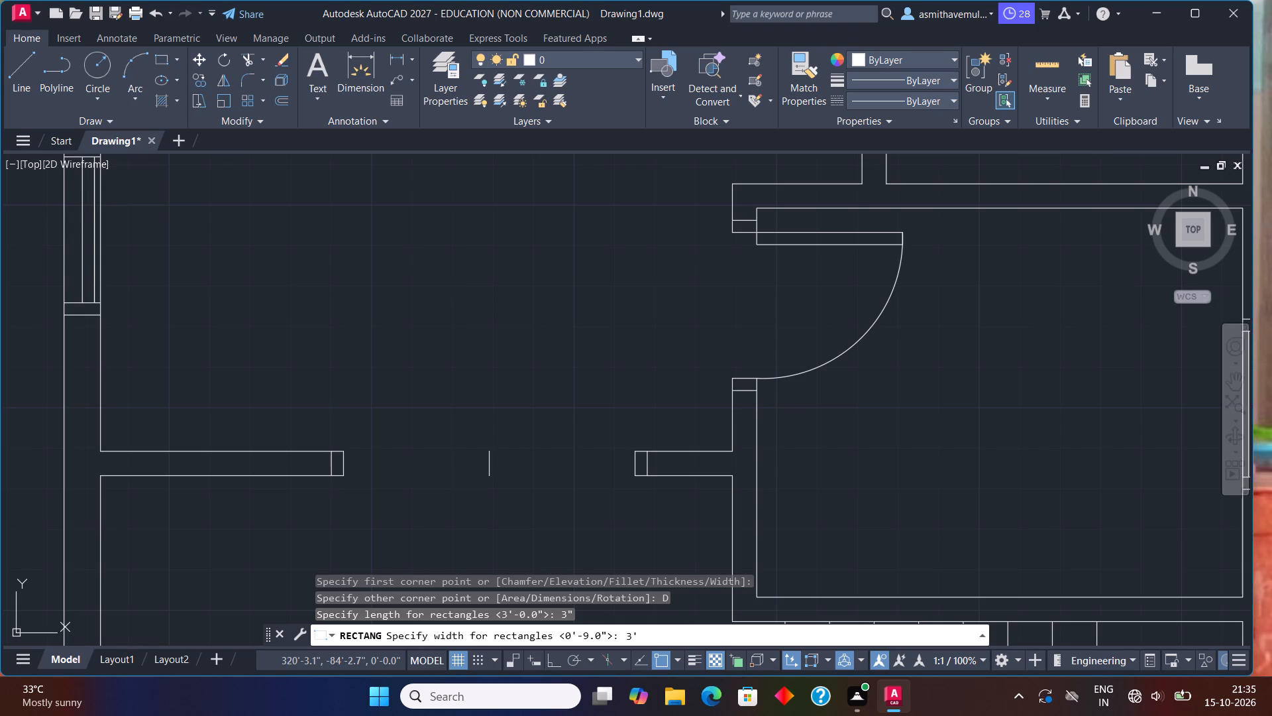
key("Return")
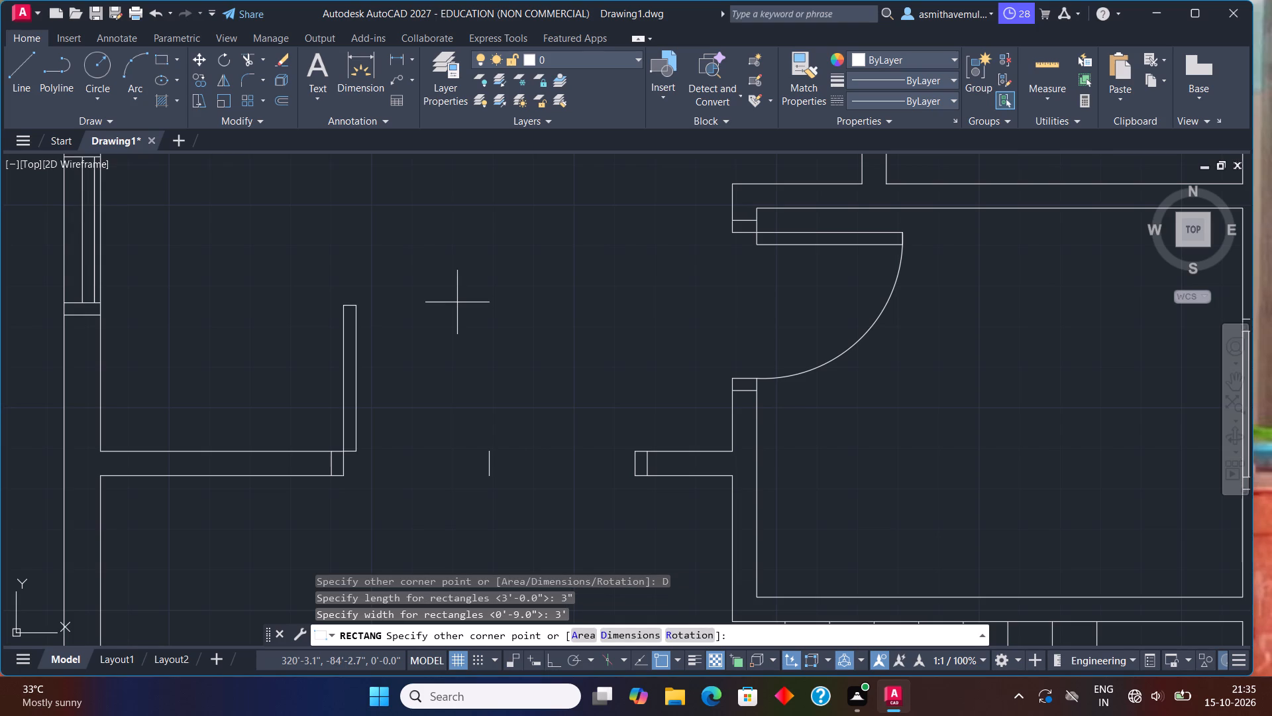
left_click(458, 303)
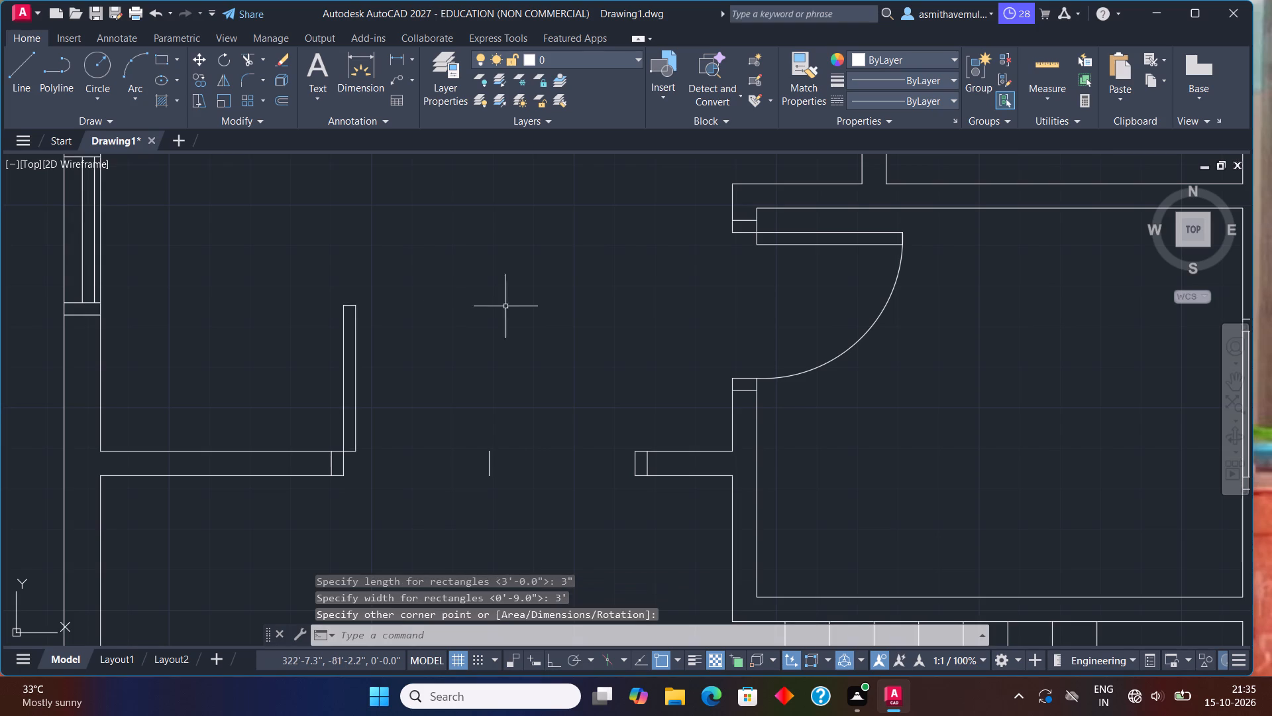
Draw a 3" by 3' rectangle as the right door leaf, extending up and left from the right jamb's upper inner corner.
type("REC")
key("Return")
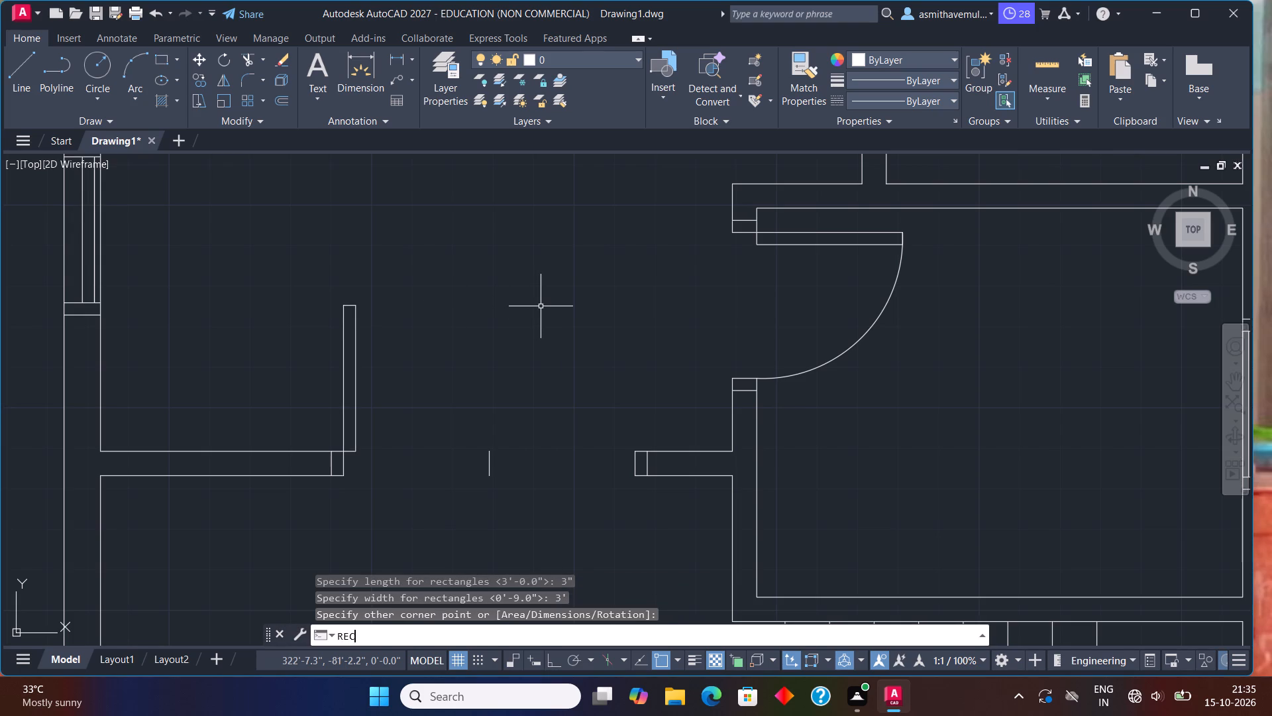
left_click(638, 447)
key("d")
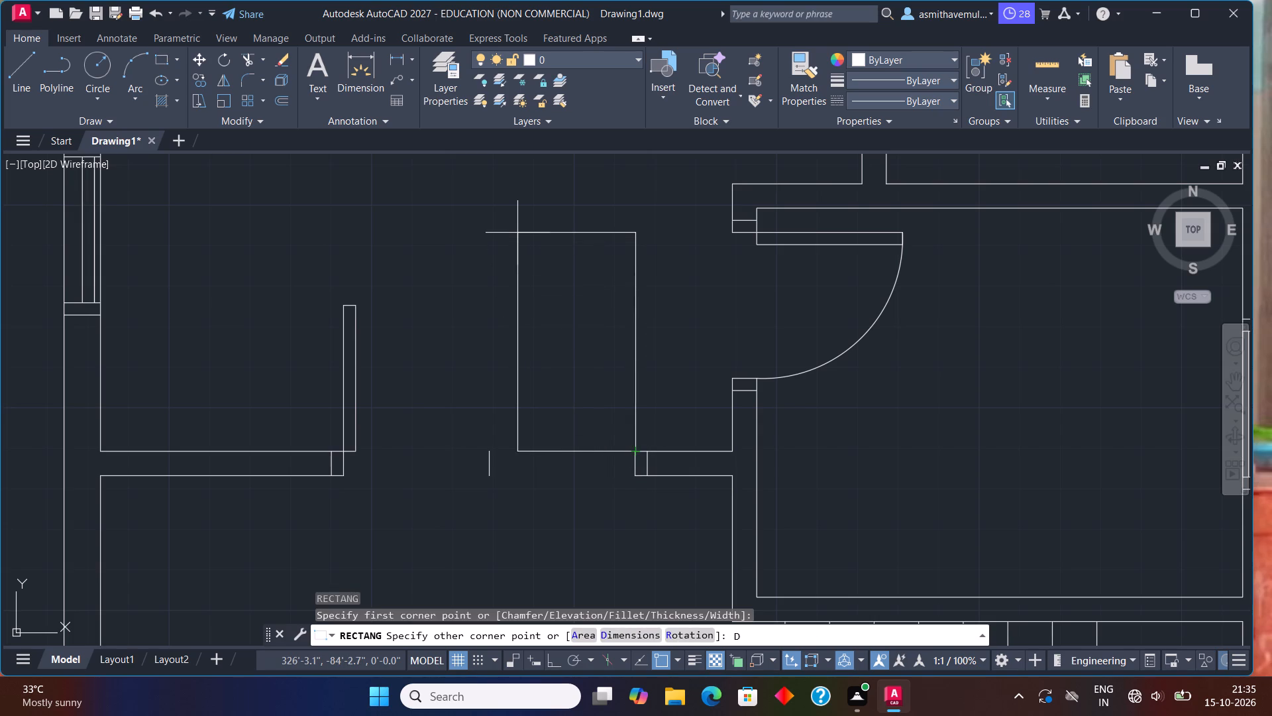
key("Return")
key("3")
key("shift+quotedbl")
key("Return")
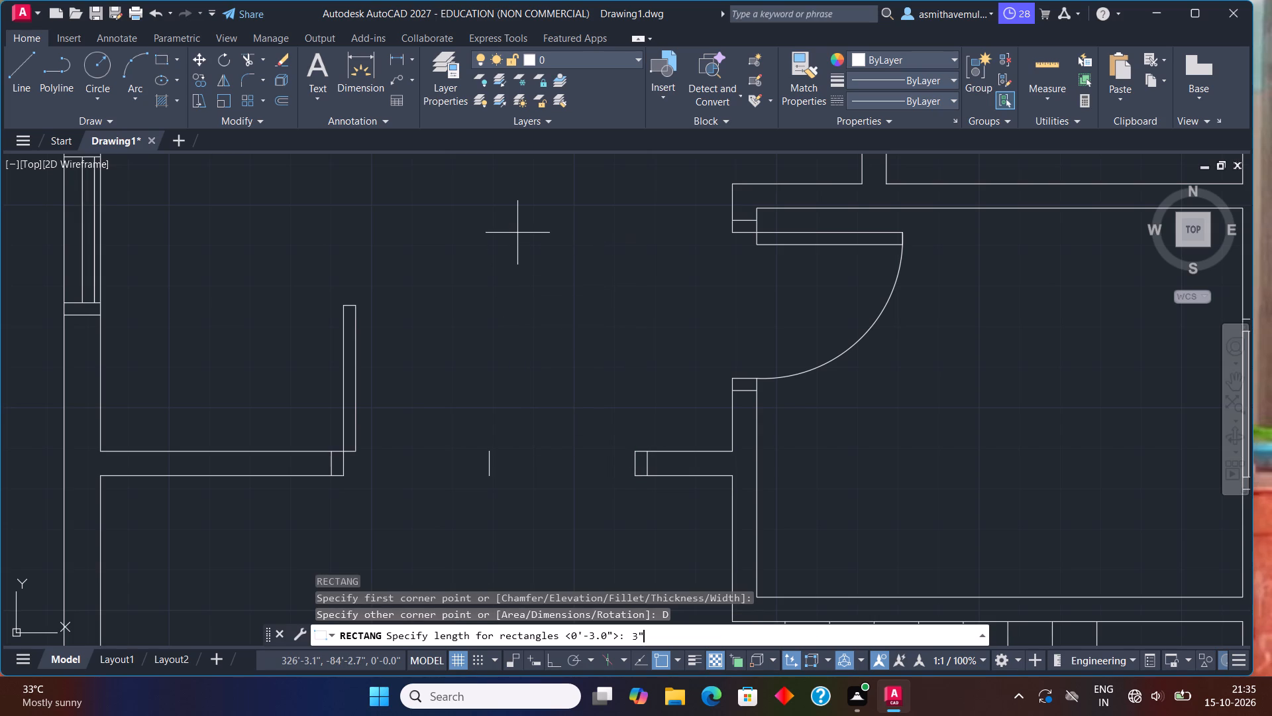
type("3'")
key("Return")
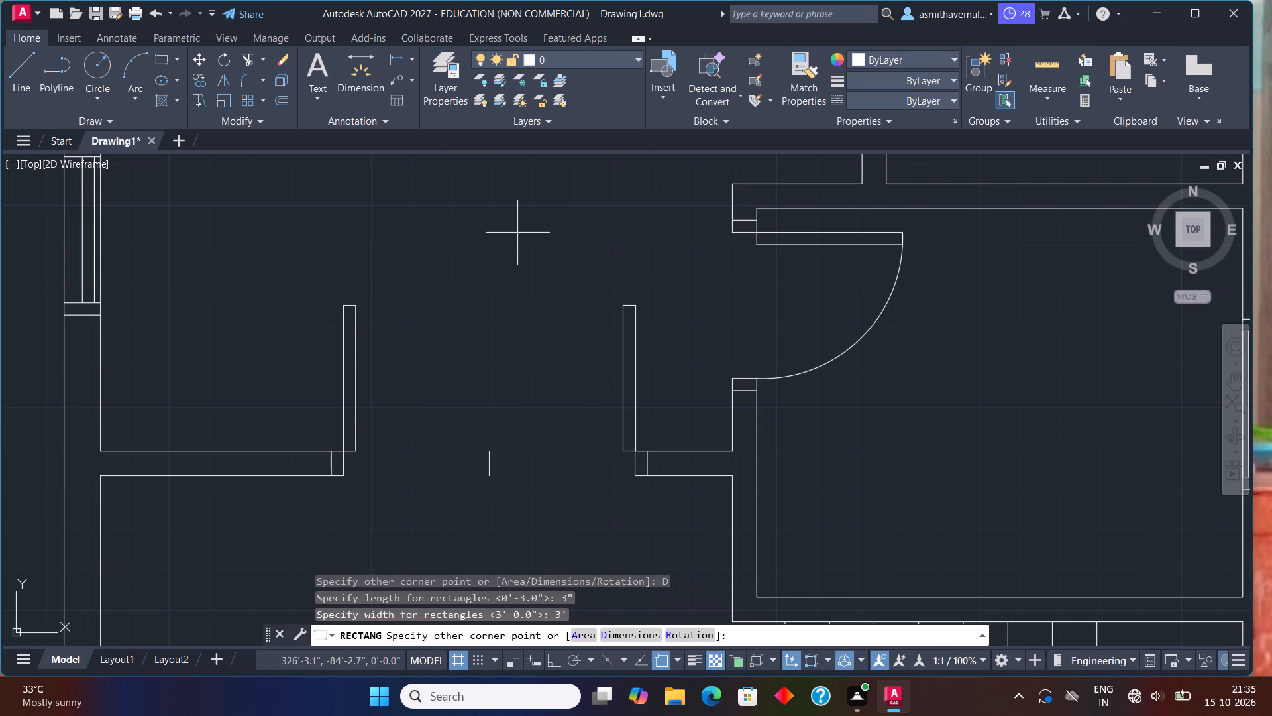
left_click(556, 256)
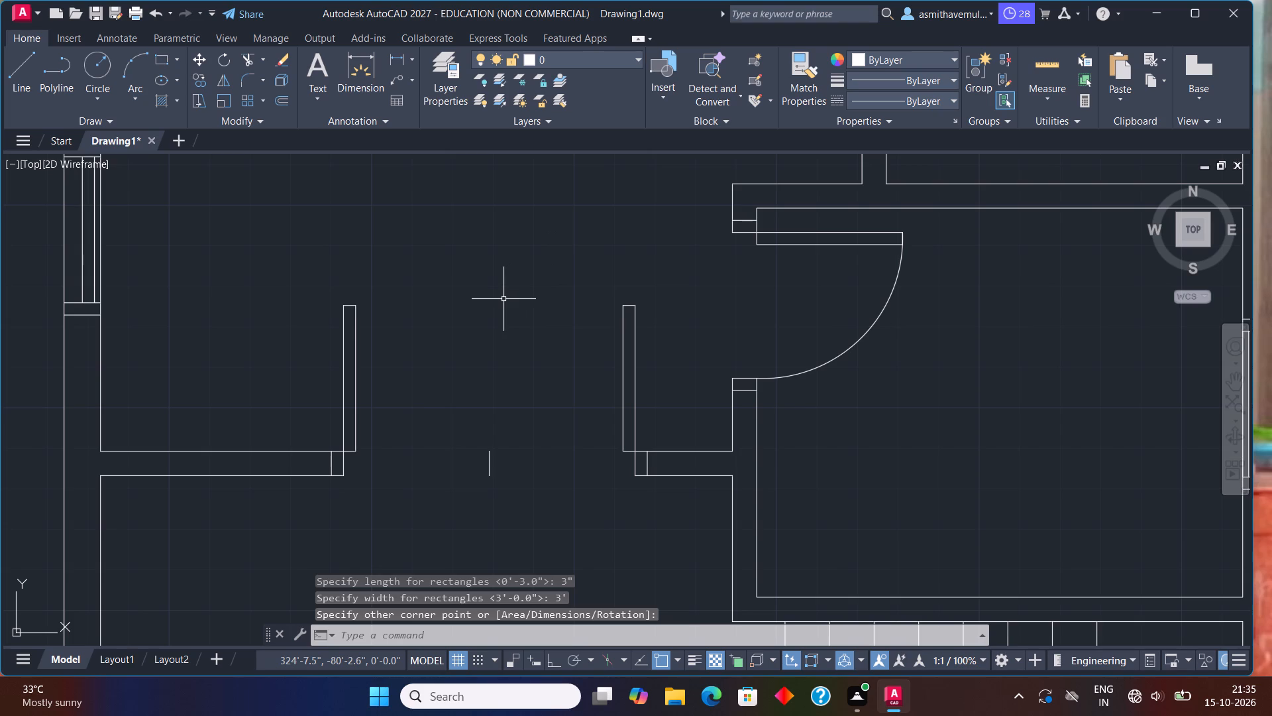
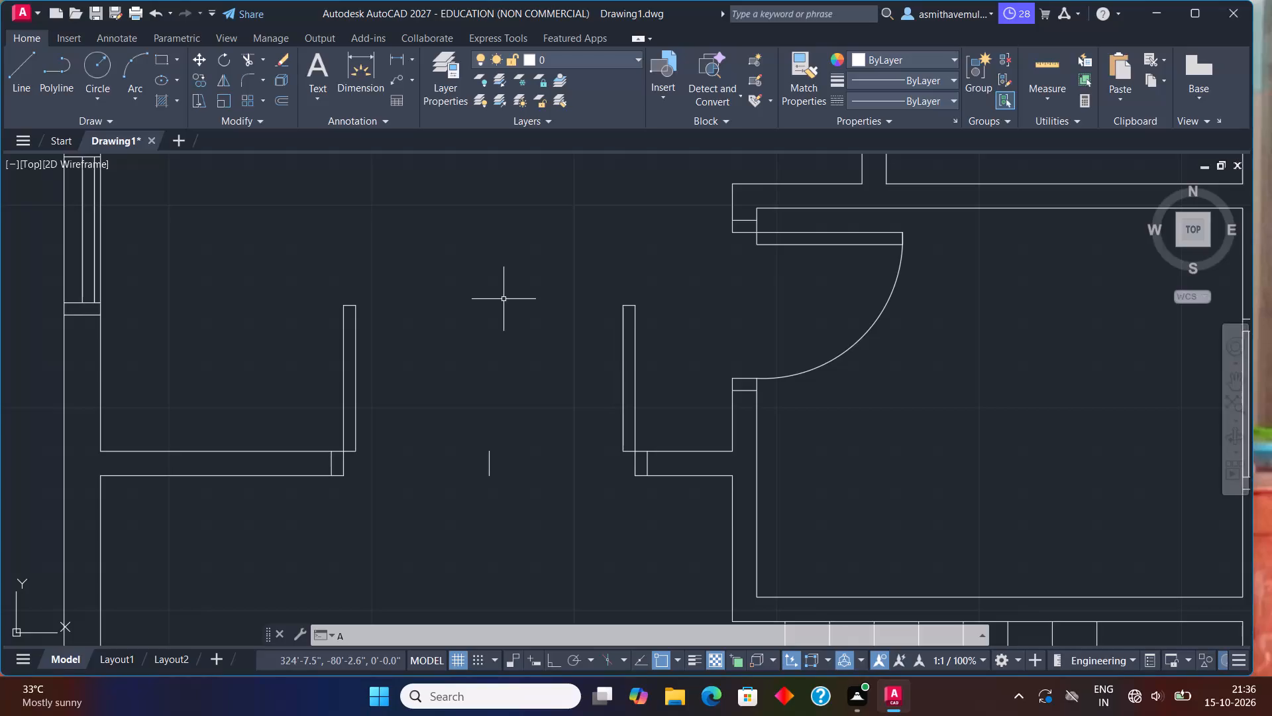
Draw the left leaf's swing as a three-point arc through its two top corners to the upper end of the short centre line.
type("RC")
key("Return")
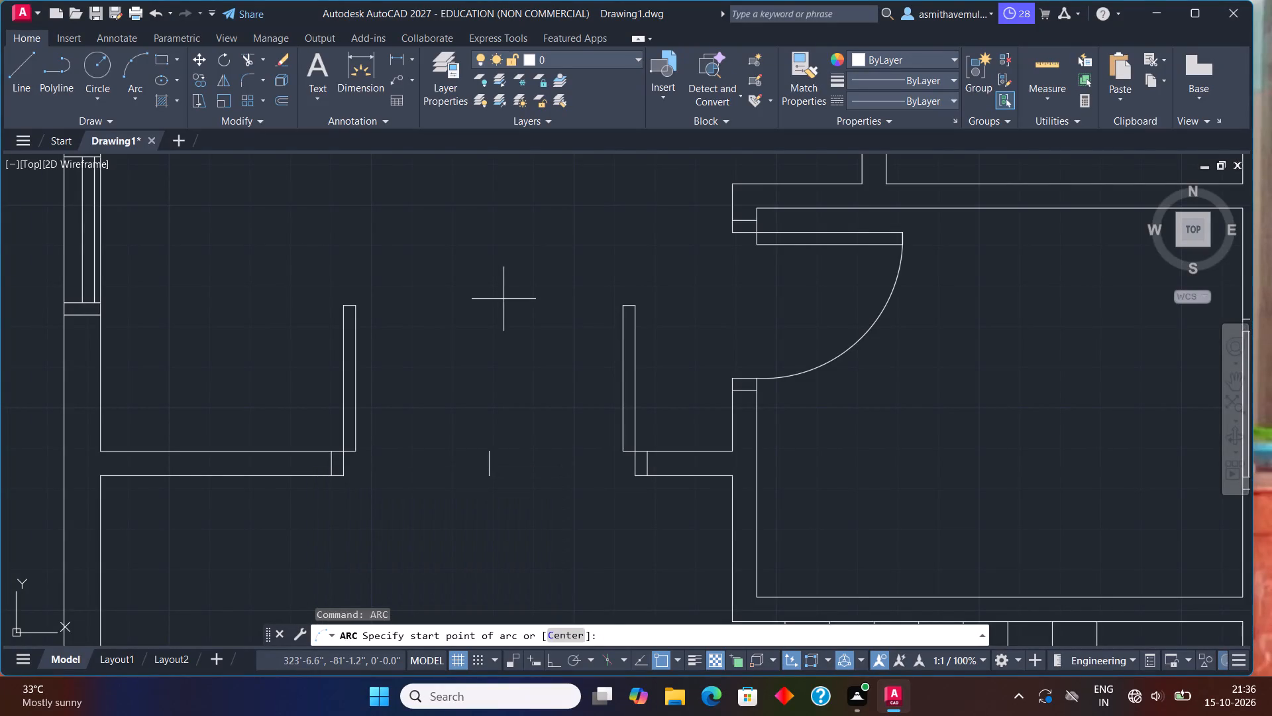
scroll(259, 288, "up", 1)
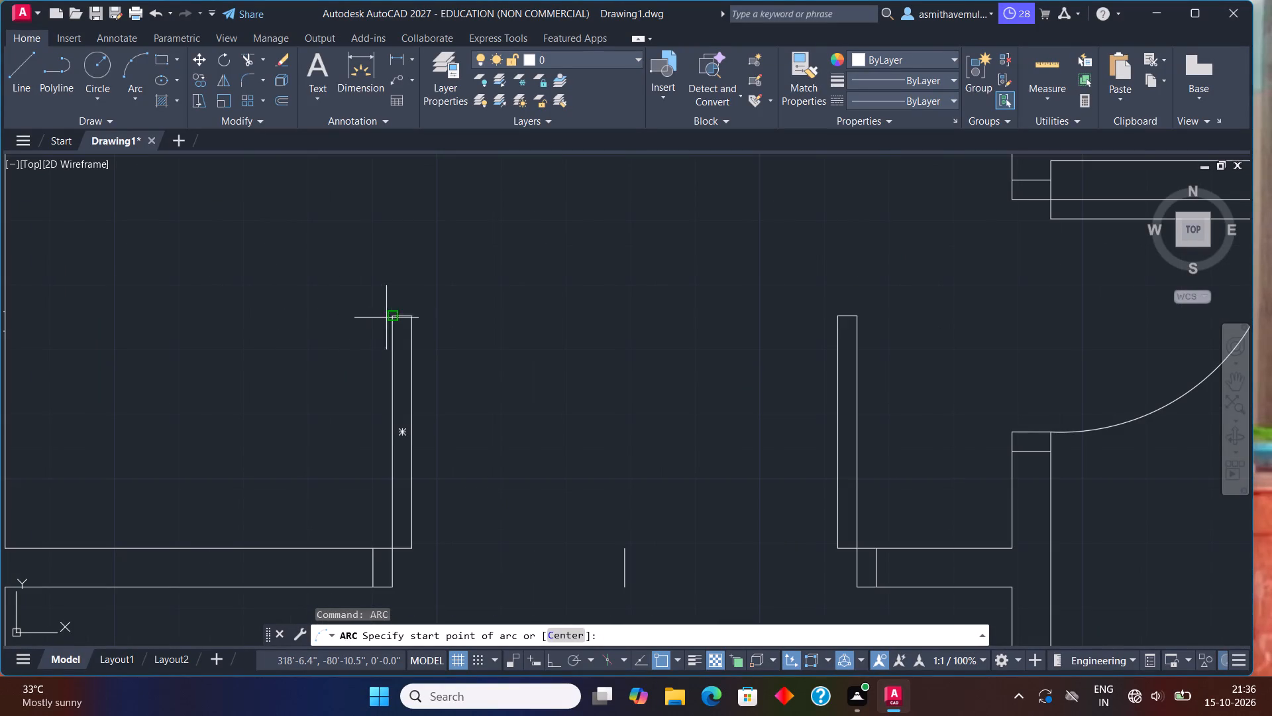
left_click(394, 322)
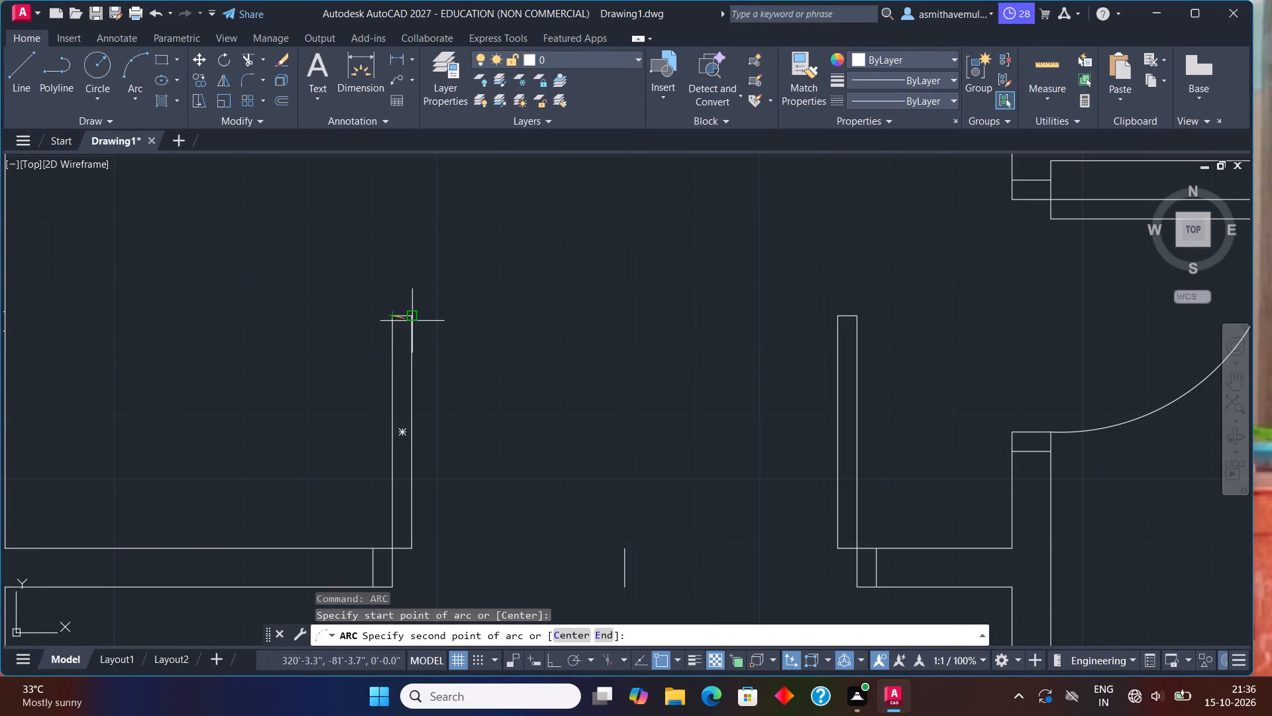
left_click(413, 314)
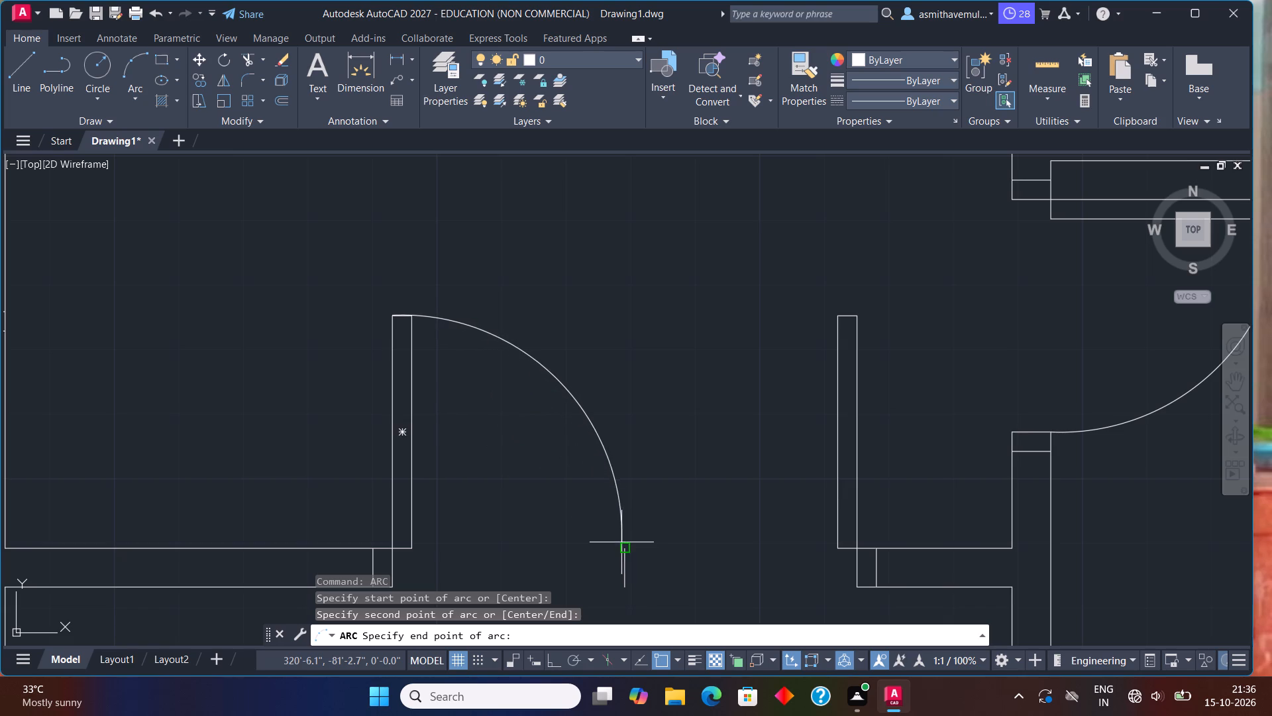
left_click(623, 544)
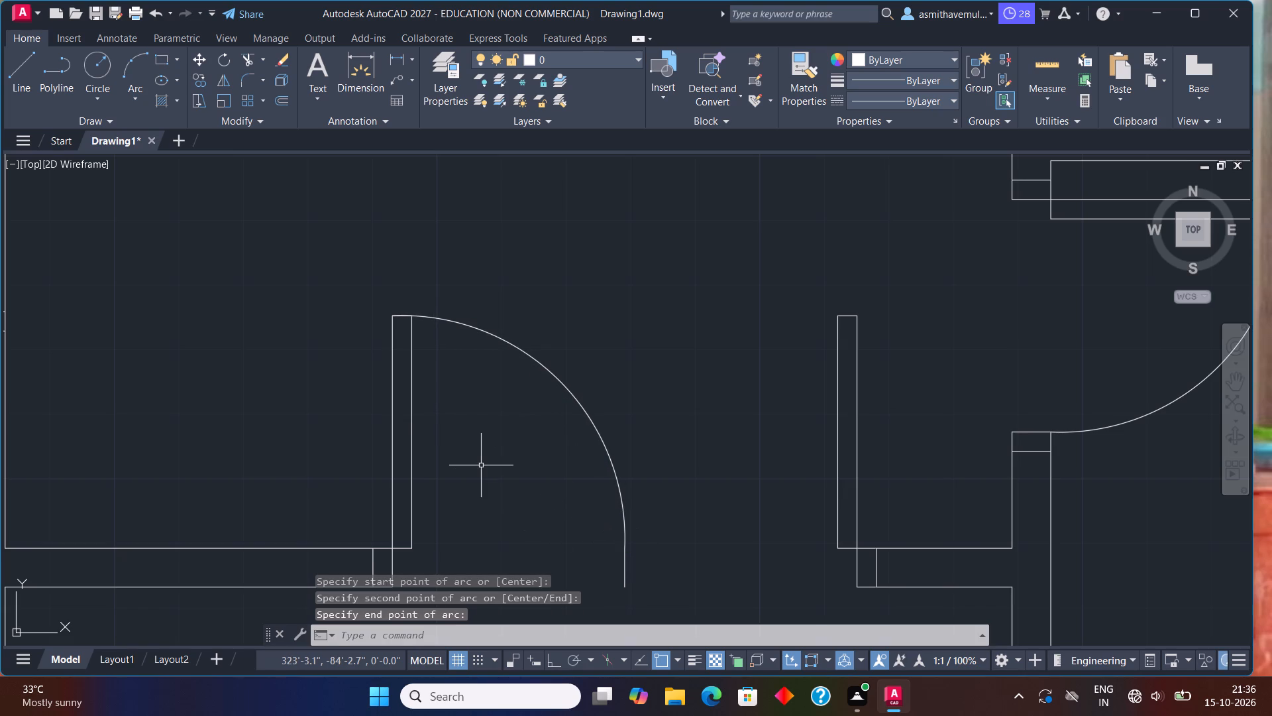
Draw the right leaf's swing as a three-point arc through its two top corners, ending at the meeting point with the left swing.
type("ARC")
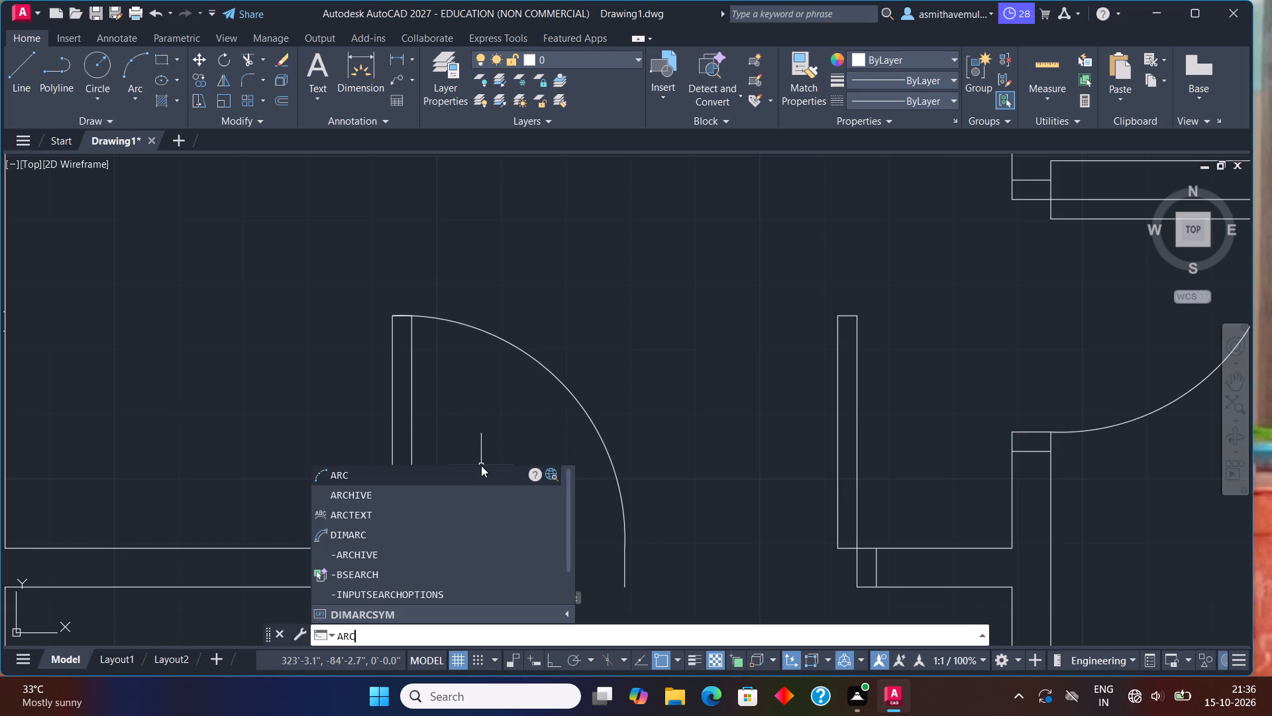
key("Return")
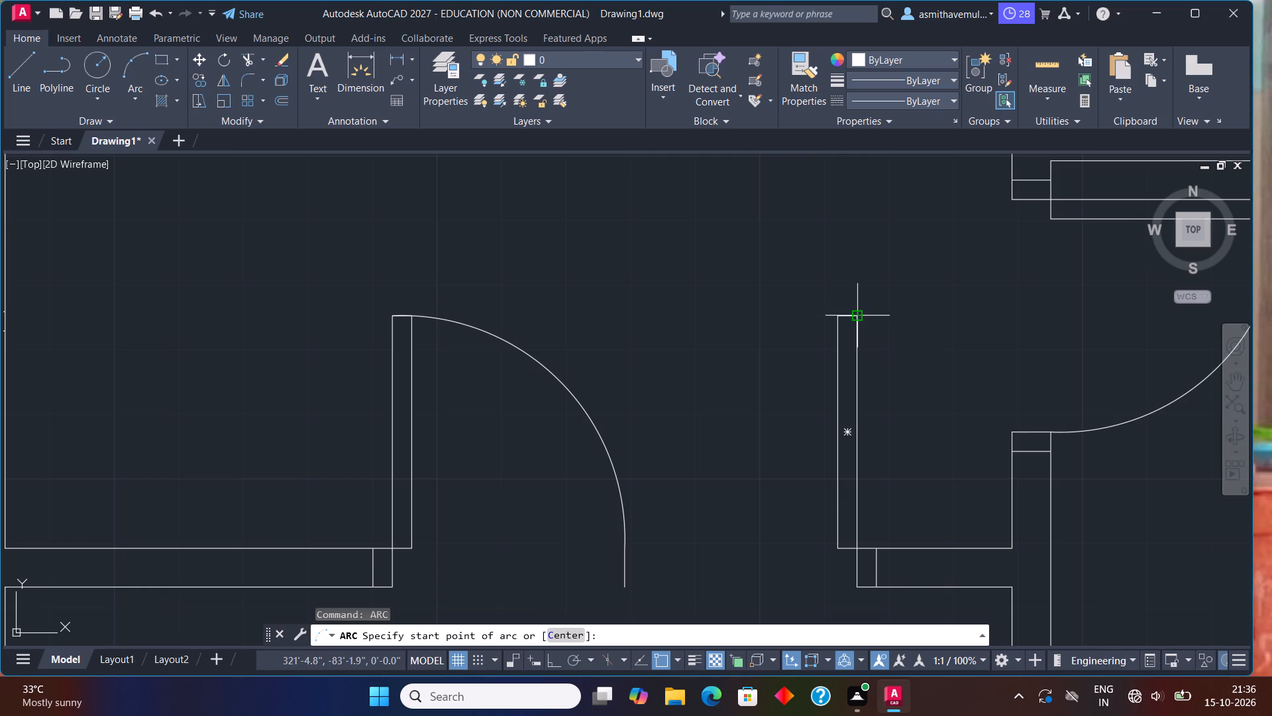
left_click(855, 318)
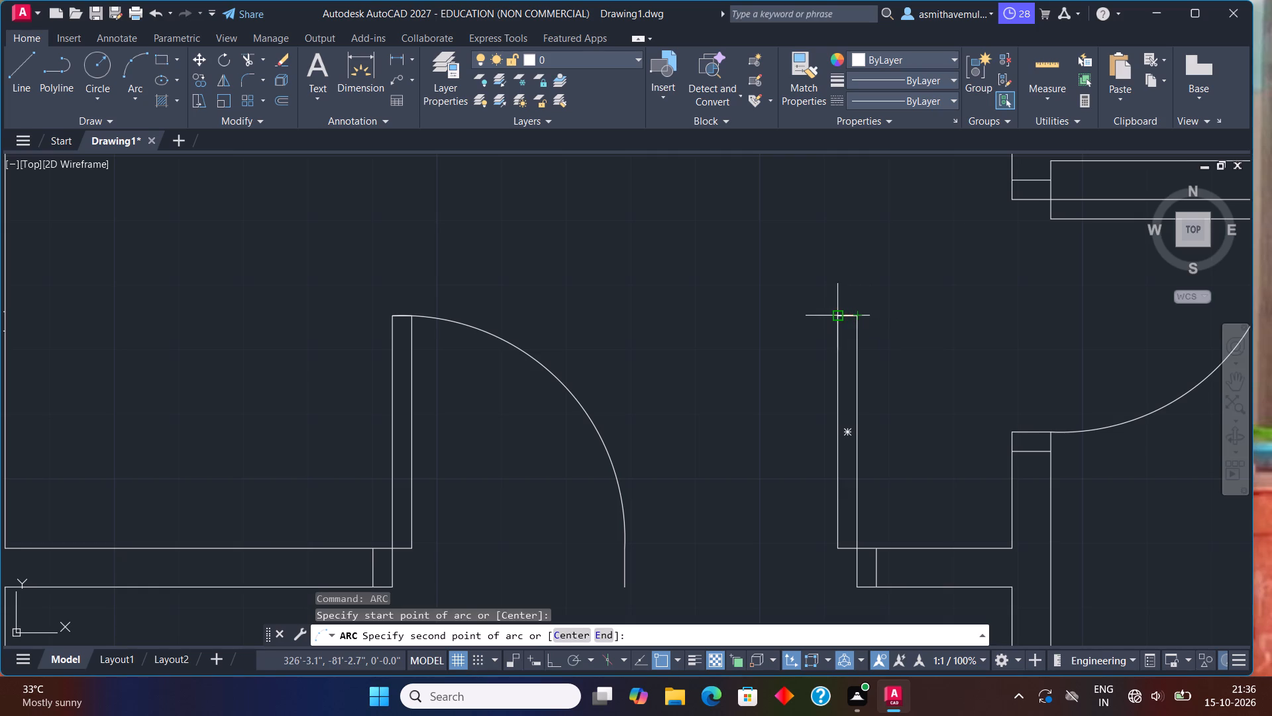
left_click(835, 317)
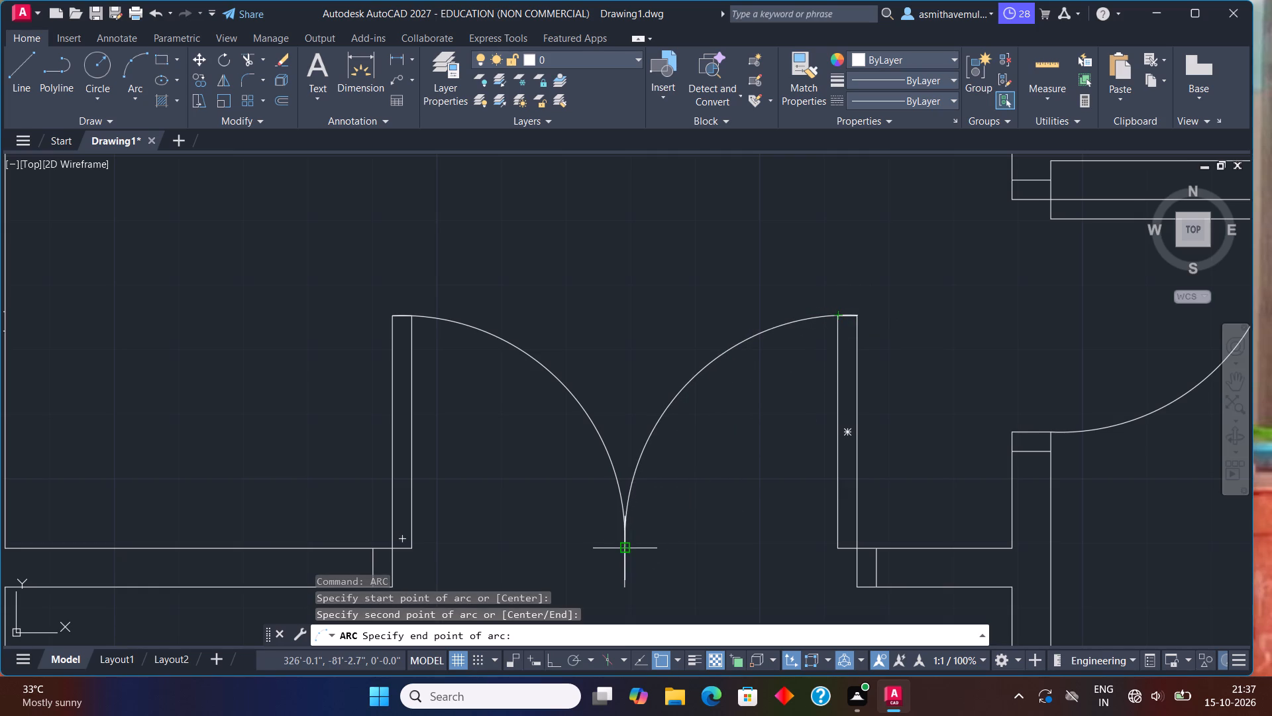
left_click(623, 557)
Delete the short centre line in the middle of the double-door opening.
left_click_drag(648, 568, 643, 568)
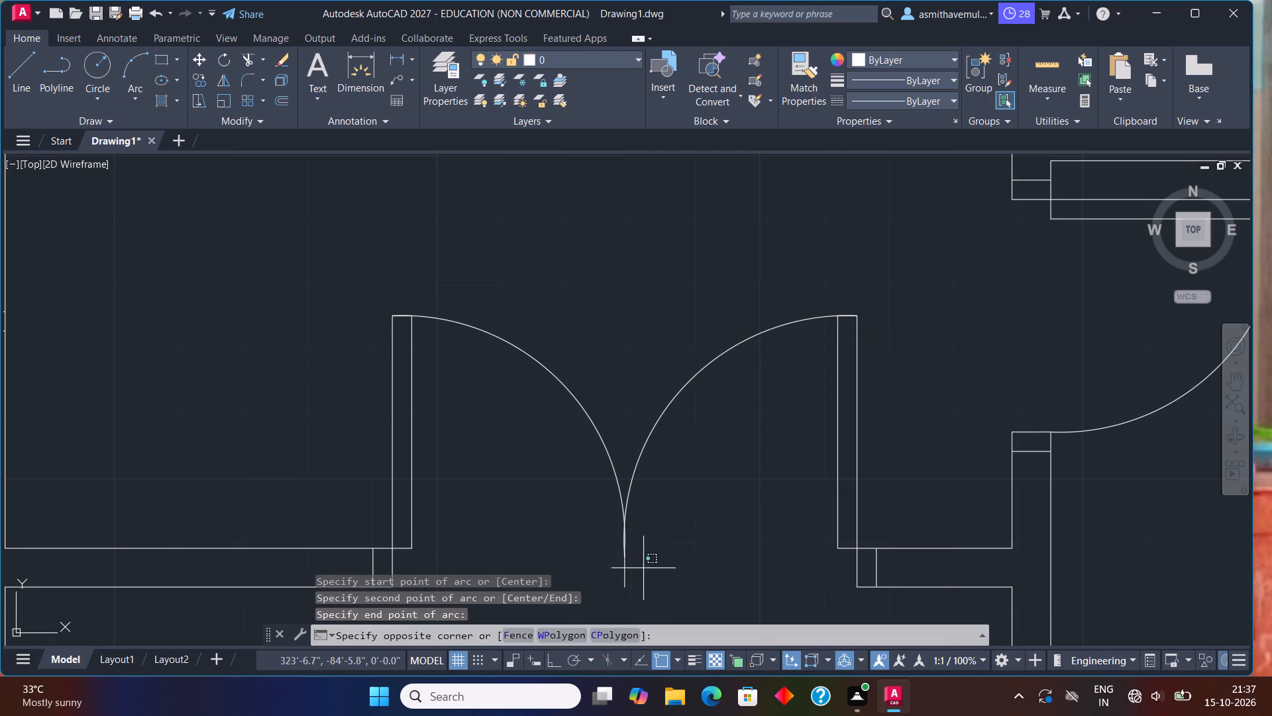
left_click_drag(643, 568, 584, 573)
key("Delete")
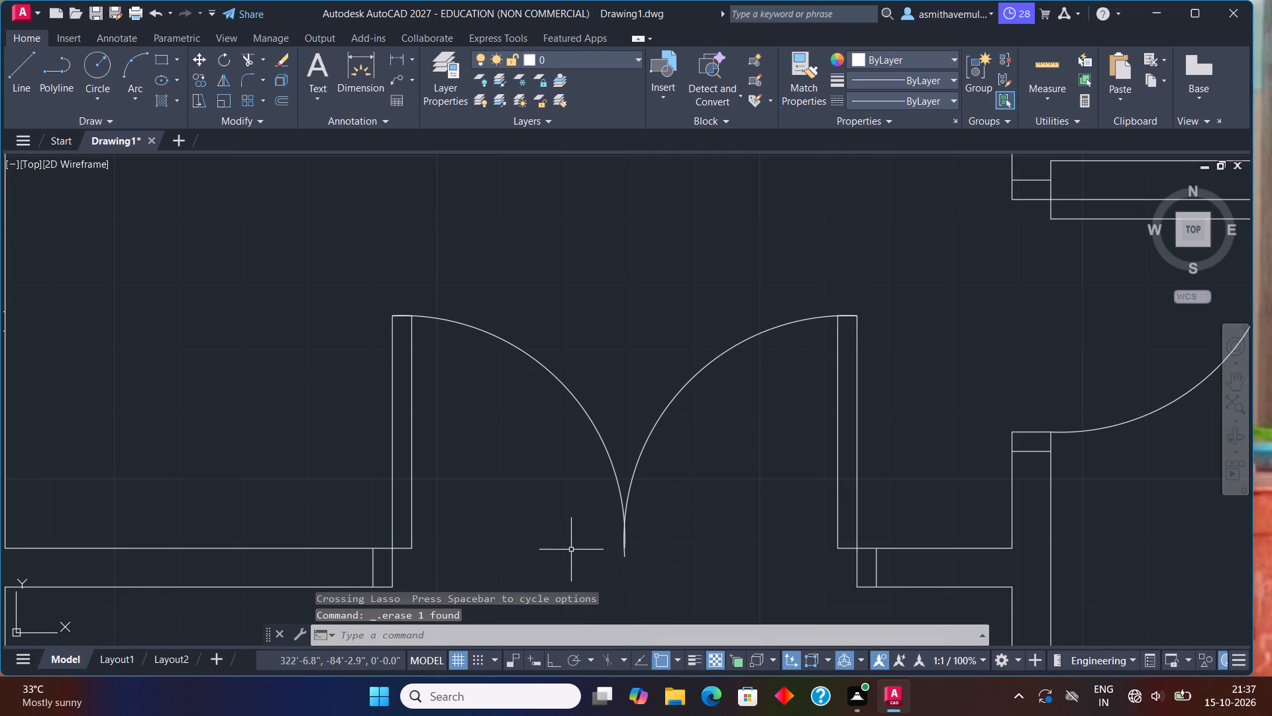
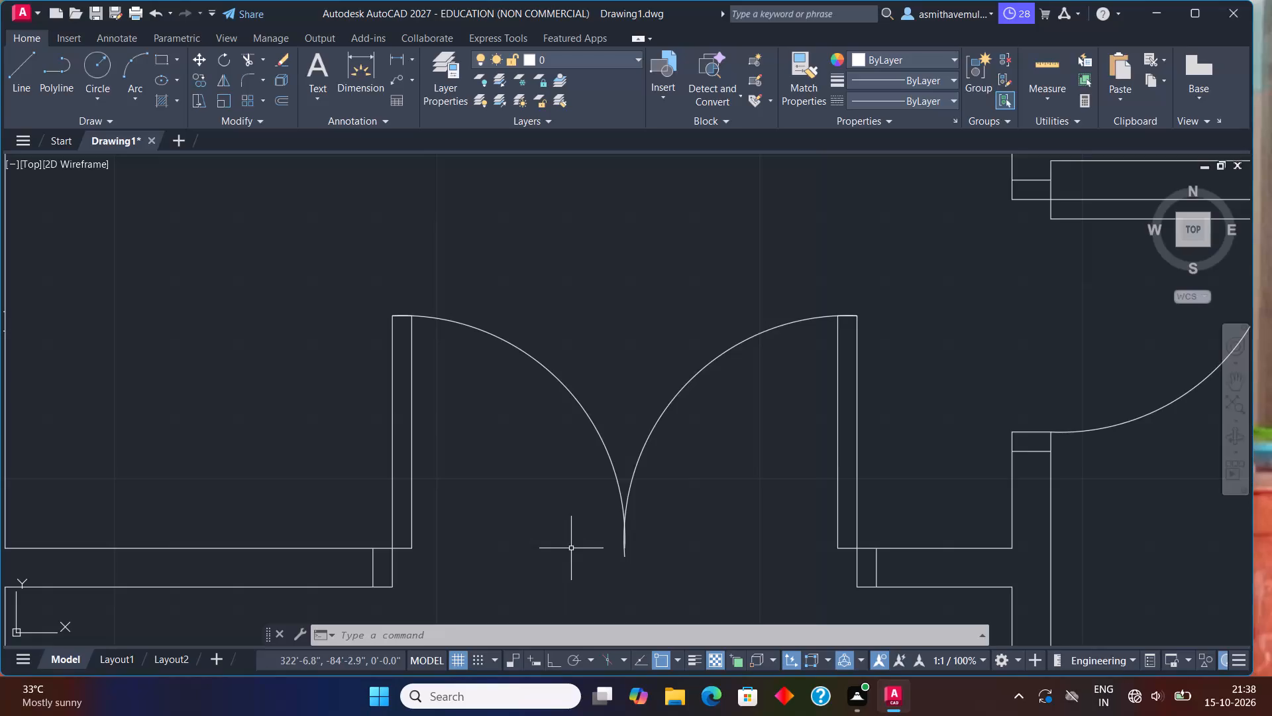
Move the wood-grain table from the furniture group to the open space just east of the house plan.
scroll(530, 573, "down", 3)
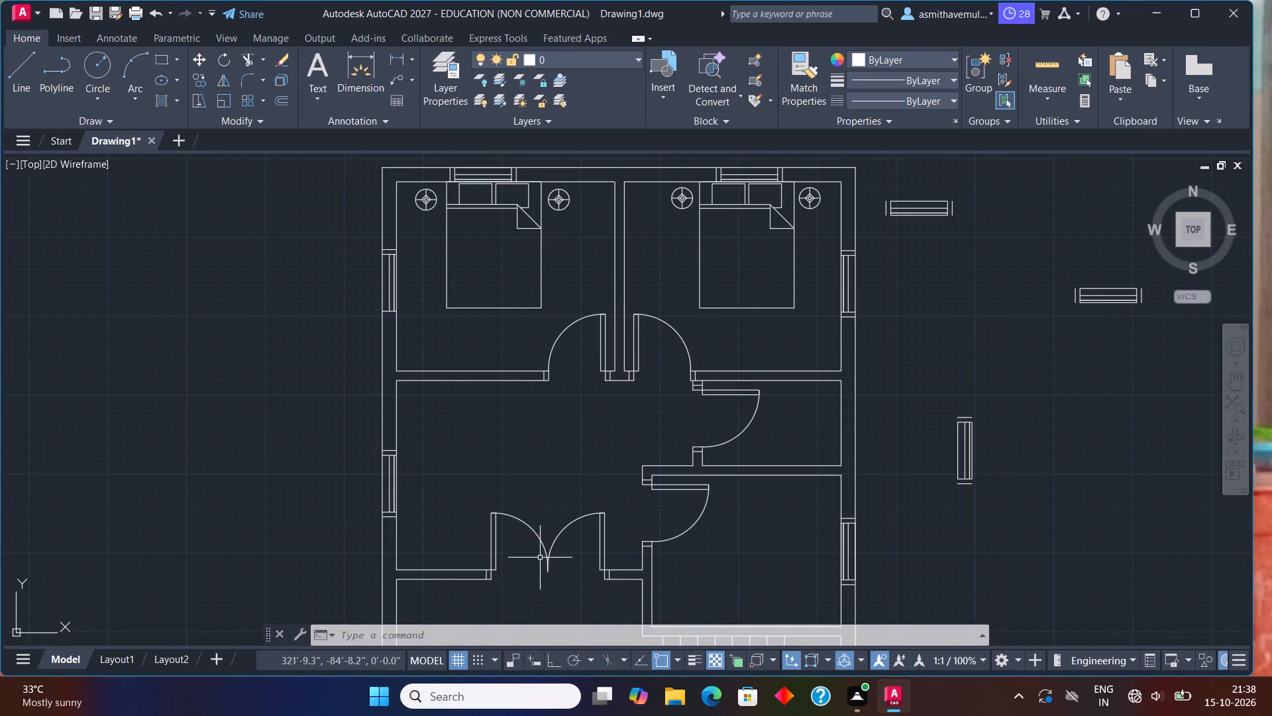
scroll(560, 526, "down", 1)
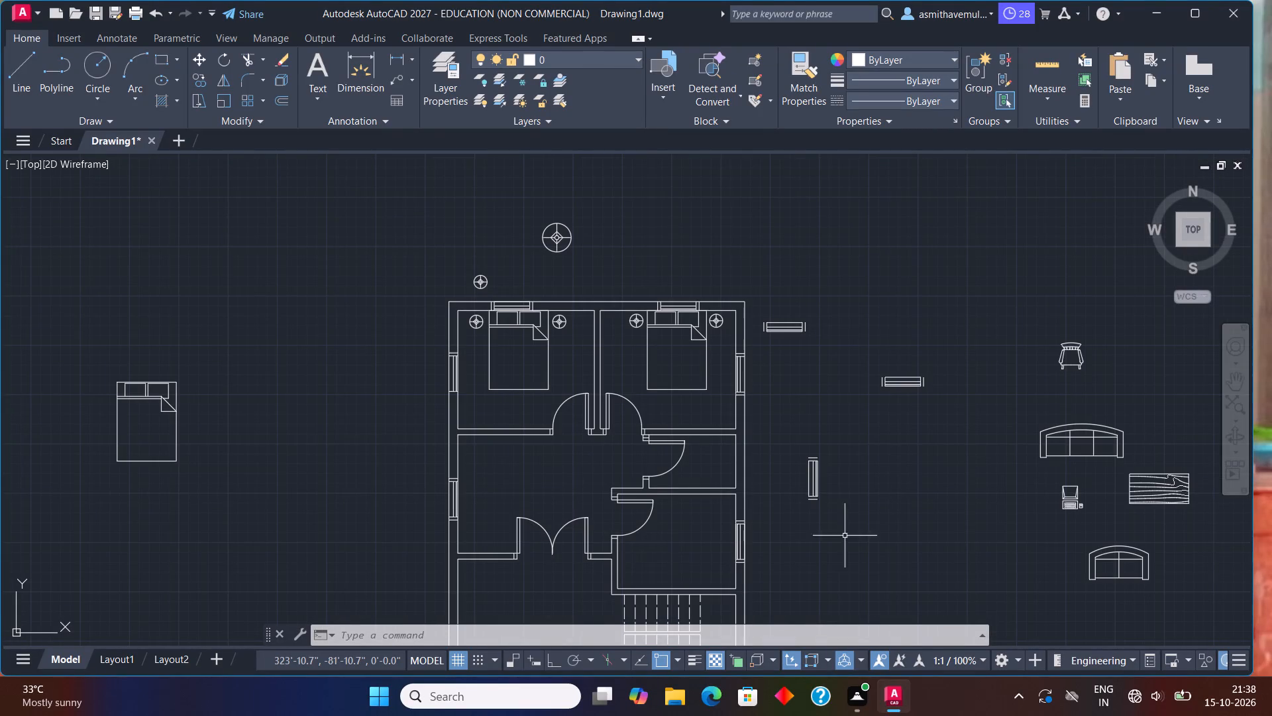
left_click(1141, 498)
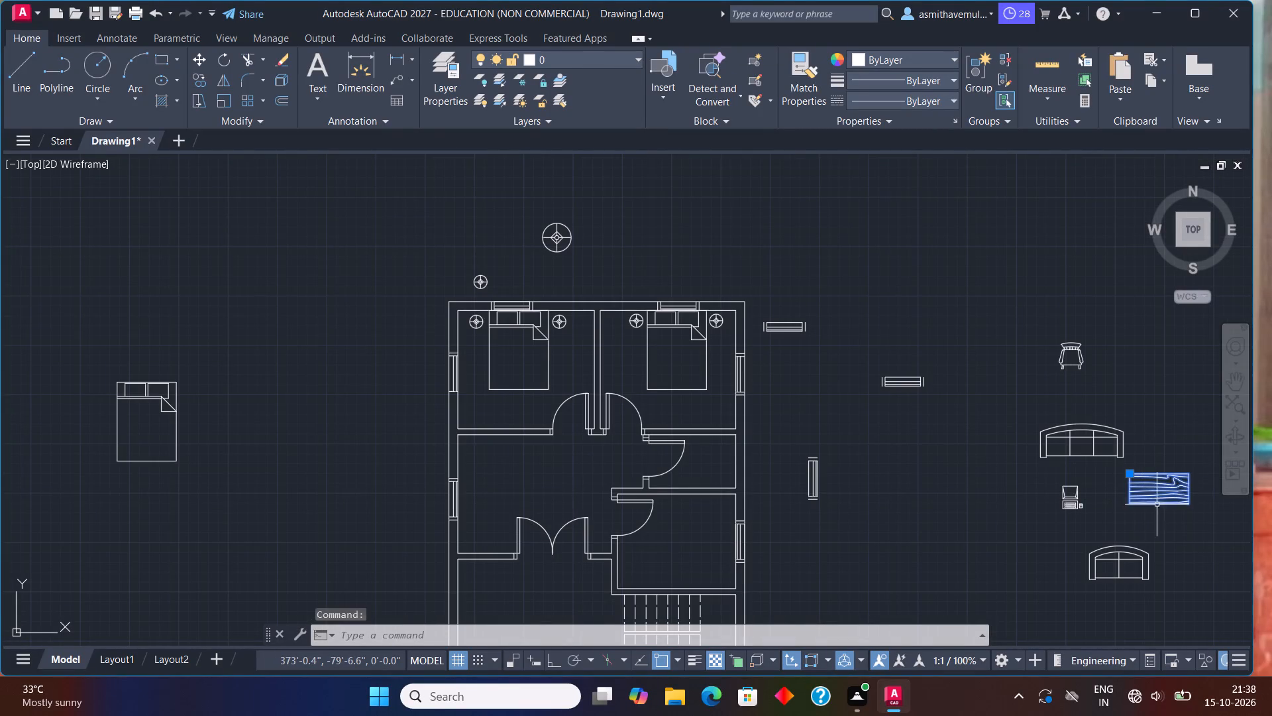
key("m")
key("Return")
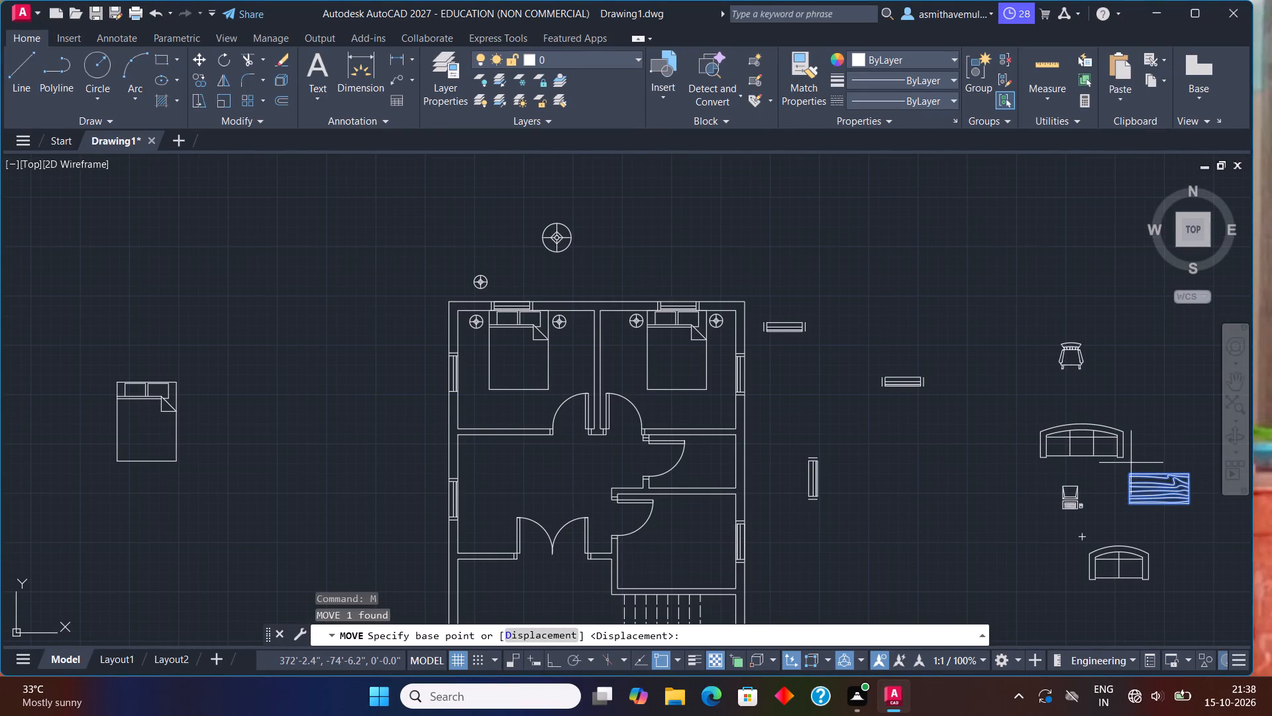
left_click(1175, 491)
left_click(886, 463)
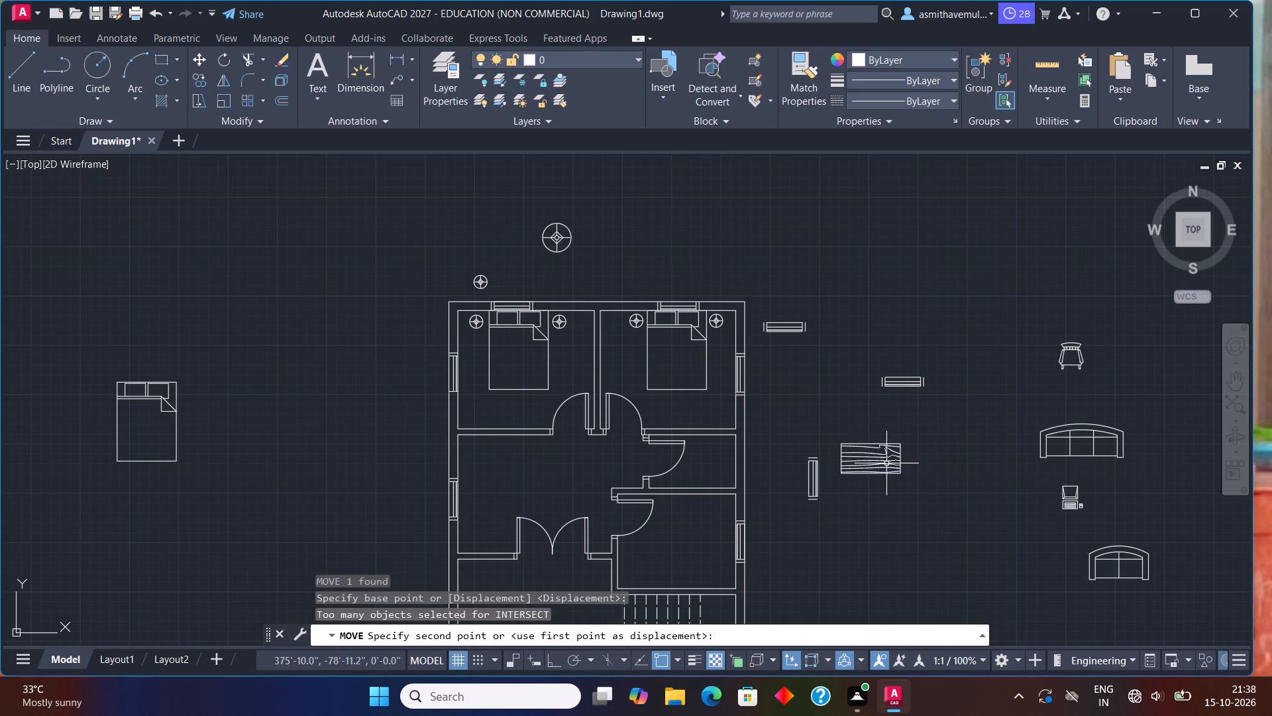
Rotate the wood-grain table 90° about its upper-right corner, with Ortho on, so it stands lengthwise north to south.
left_click_drag(879, 420, 872, 495)
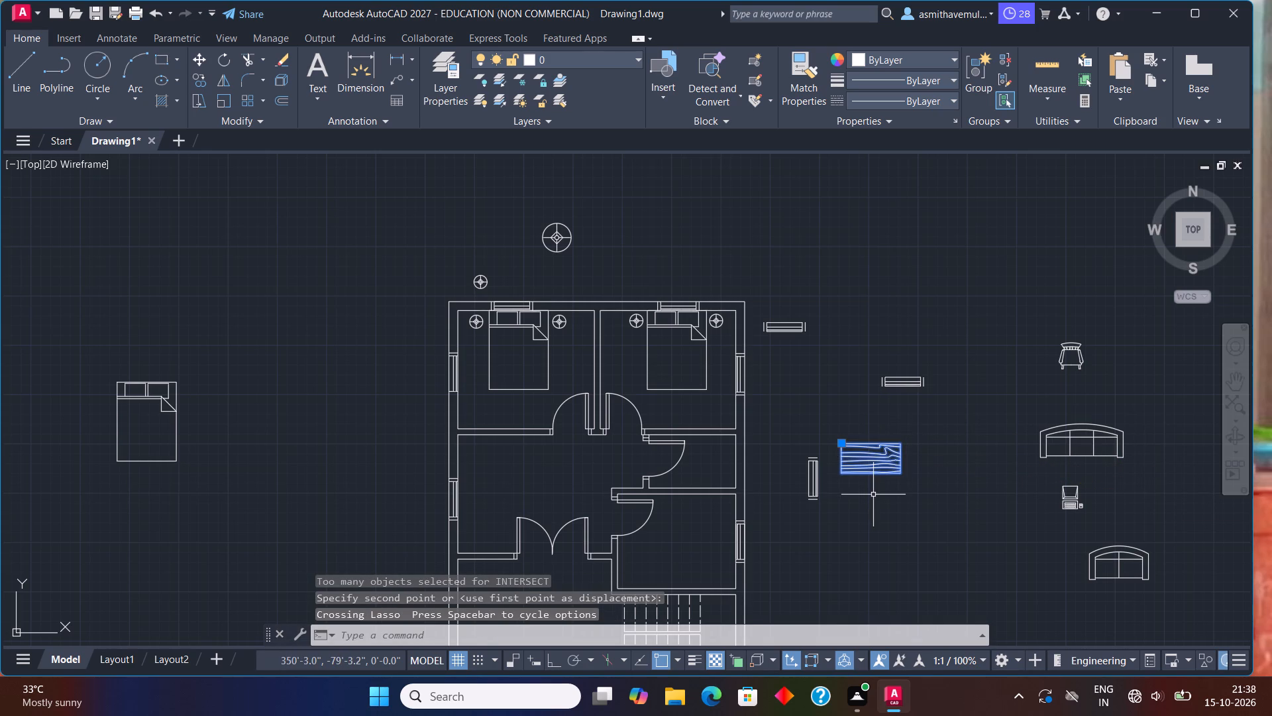
type("RO")
key("Return")
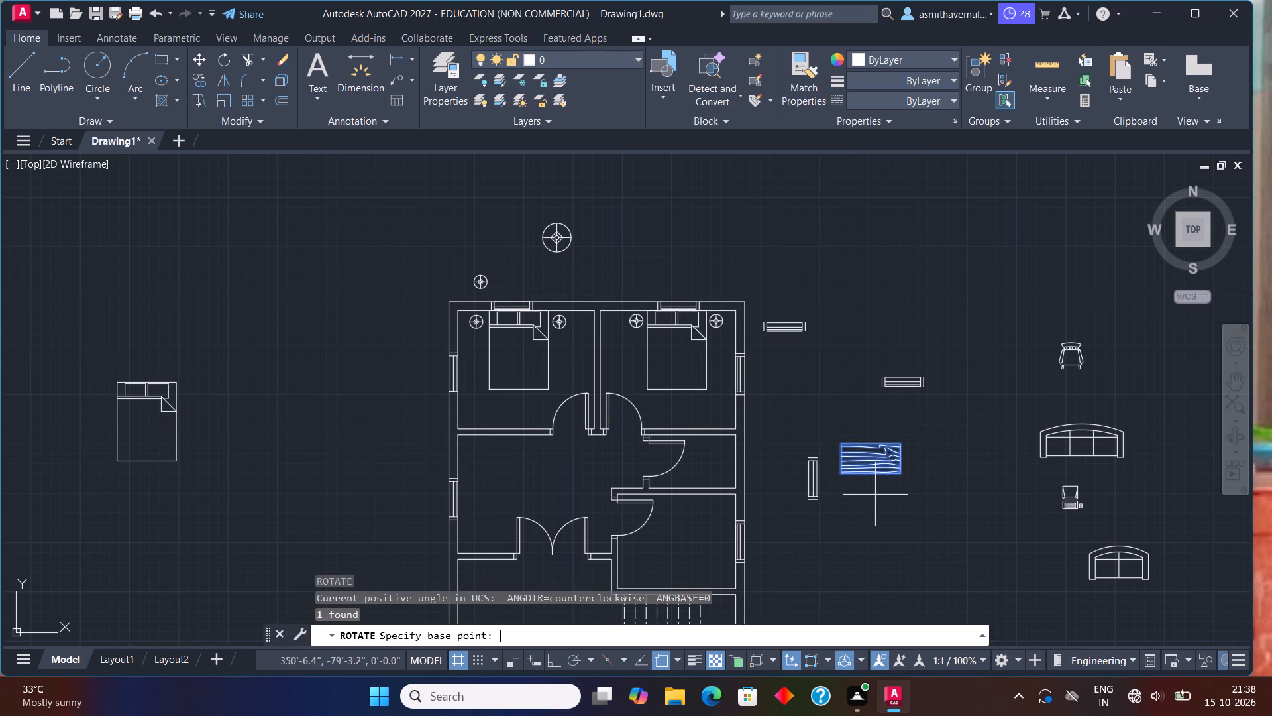
left_click(898, 447)
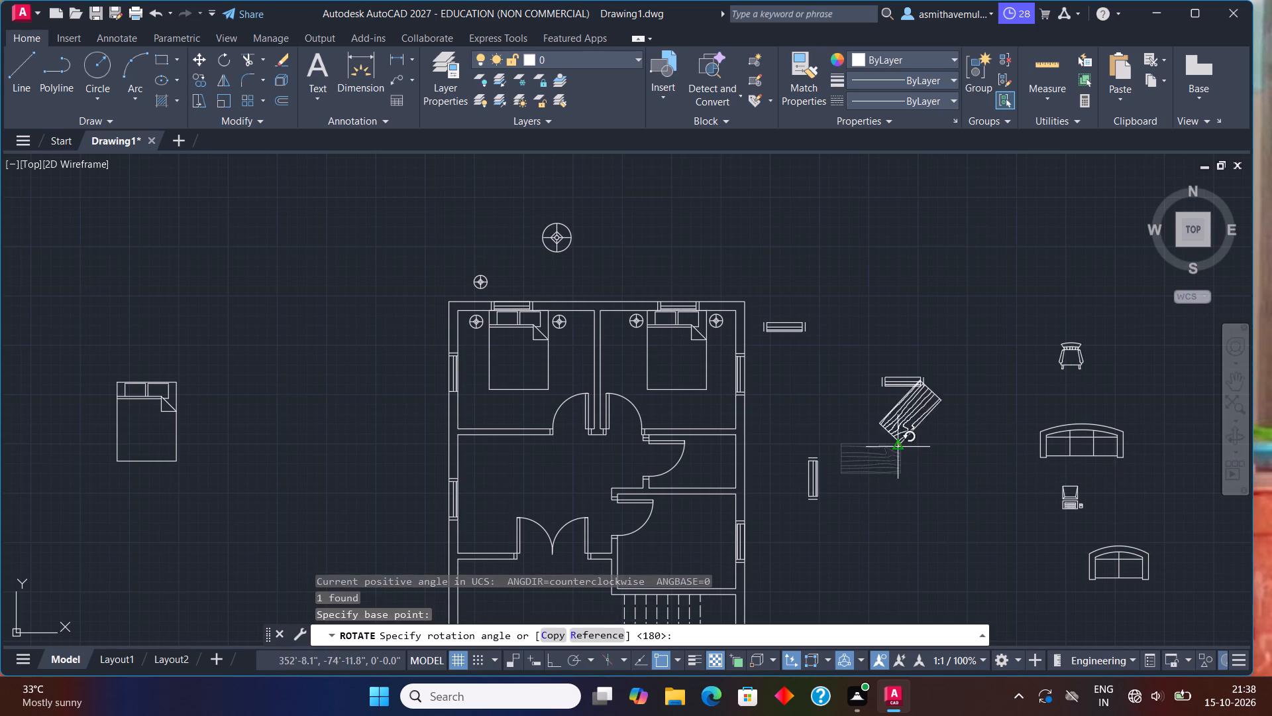
key("F8")
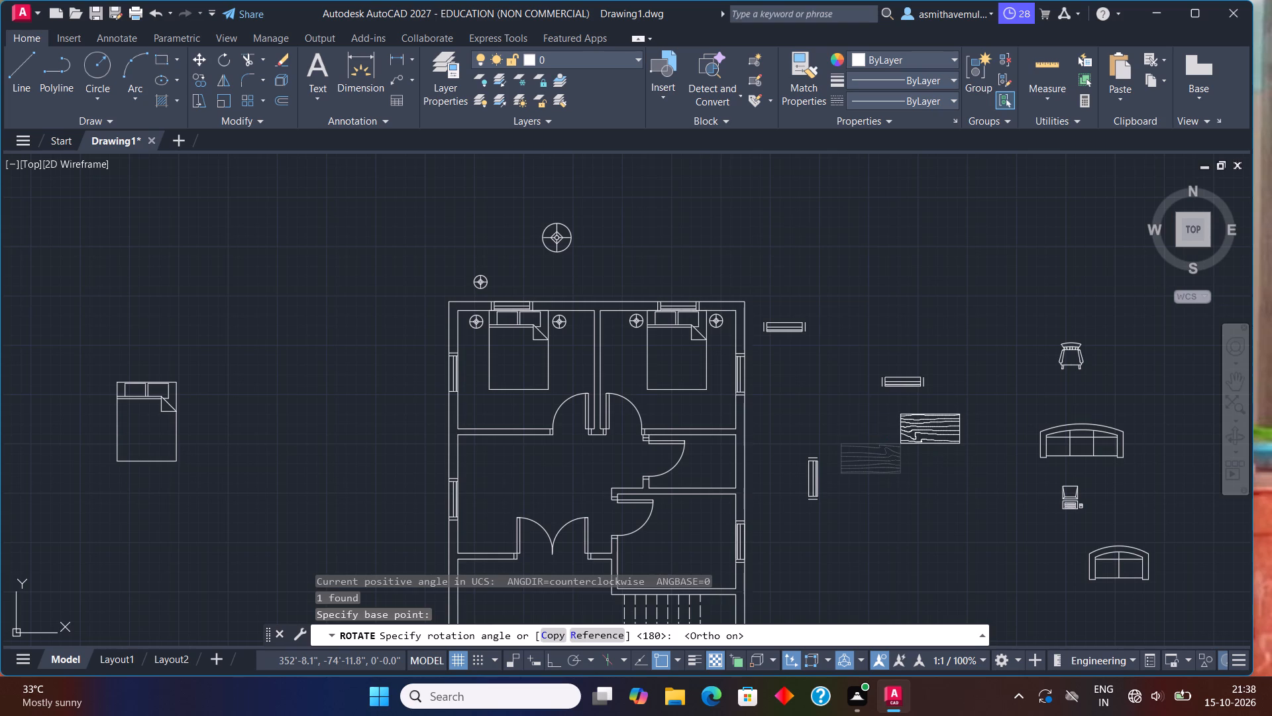
left_click(903, 428)
Scale the wood-grain table down to a little over half its size from its lower-left corner.
left_click_drag(933, 473, 865, 489)
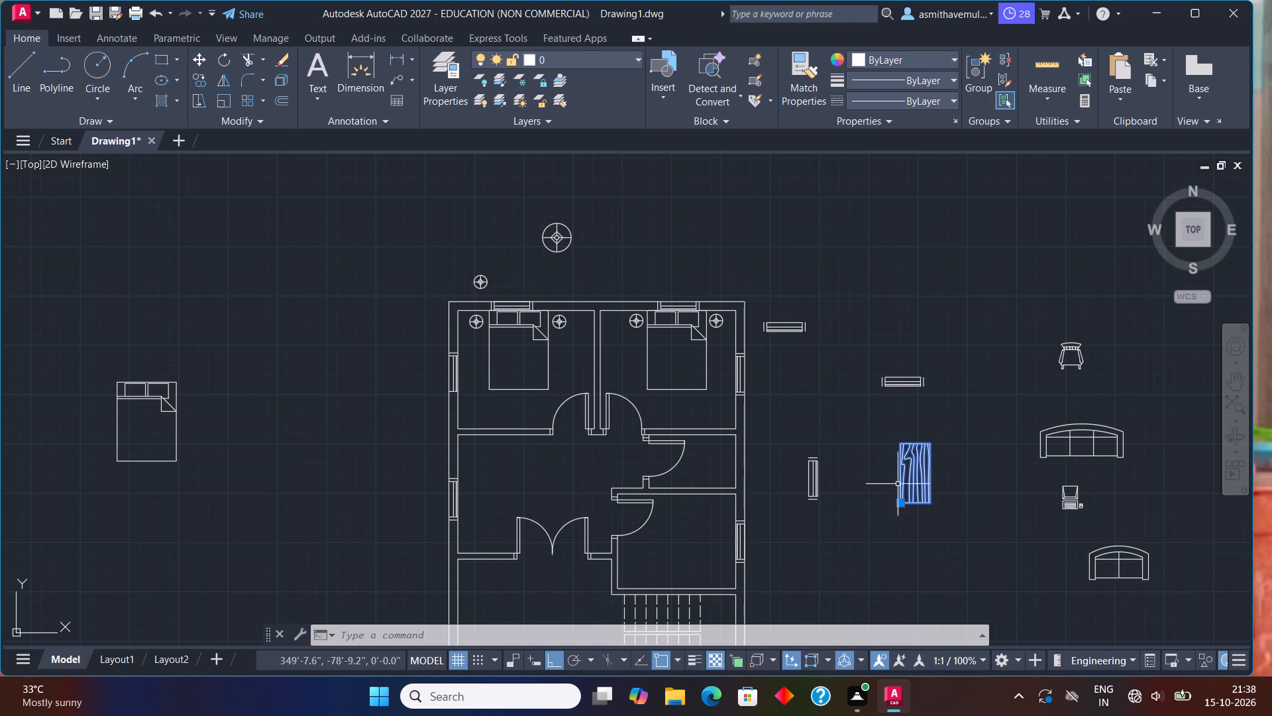
scroll(918, 468, "up", 1)
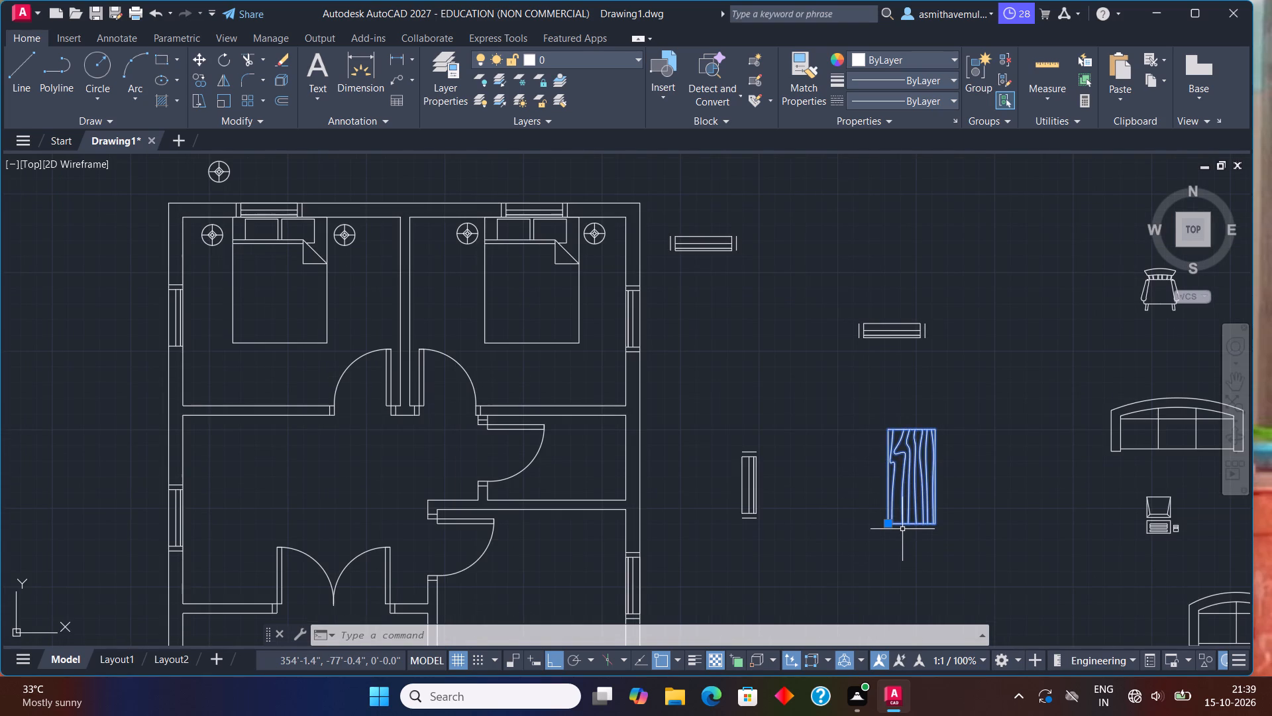
type("SCALE")
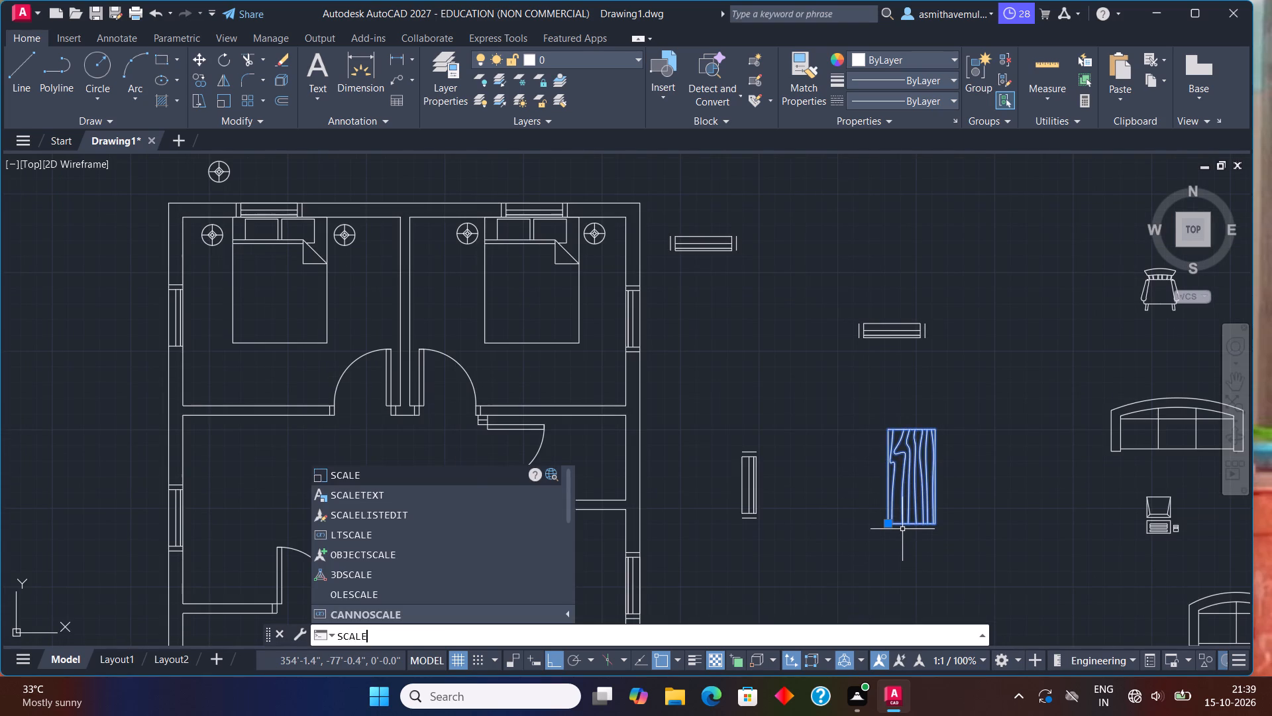
key("Return")
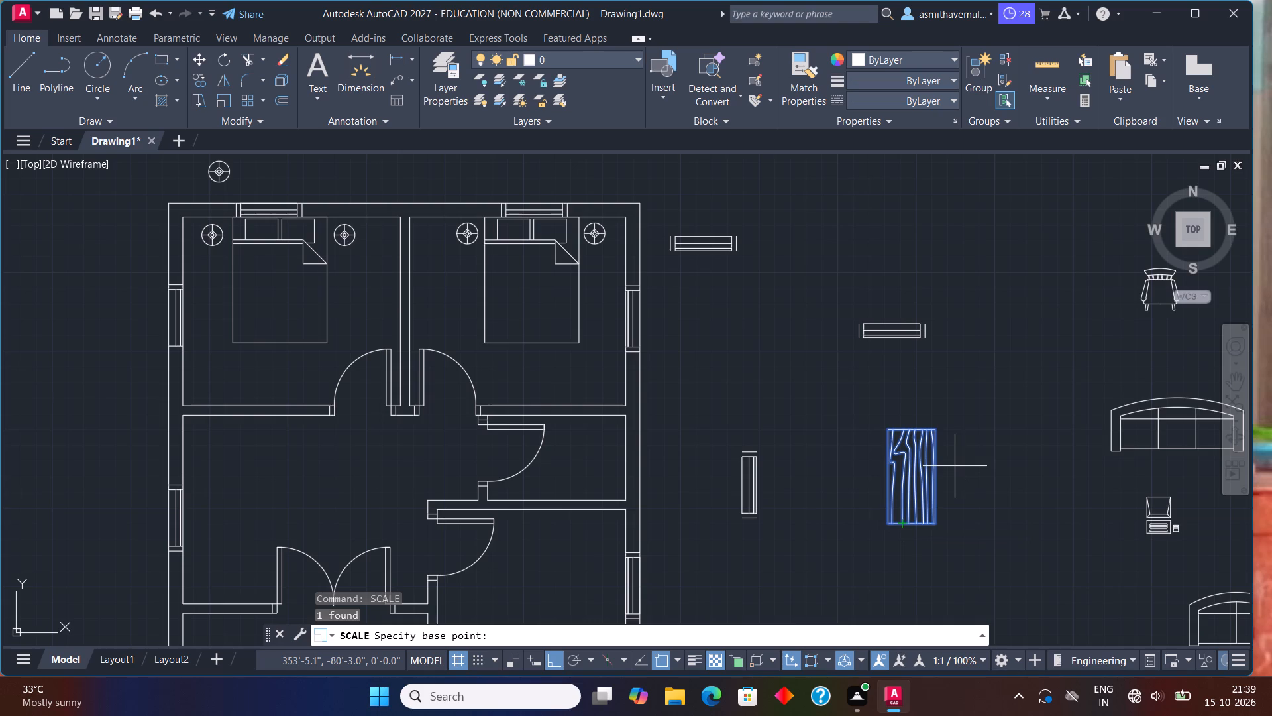
left_click(886, 526)
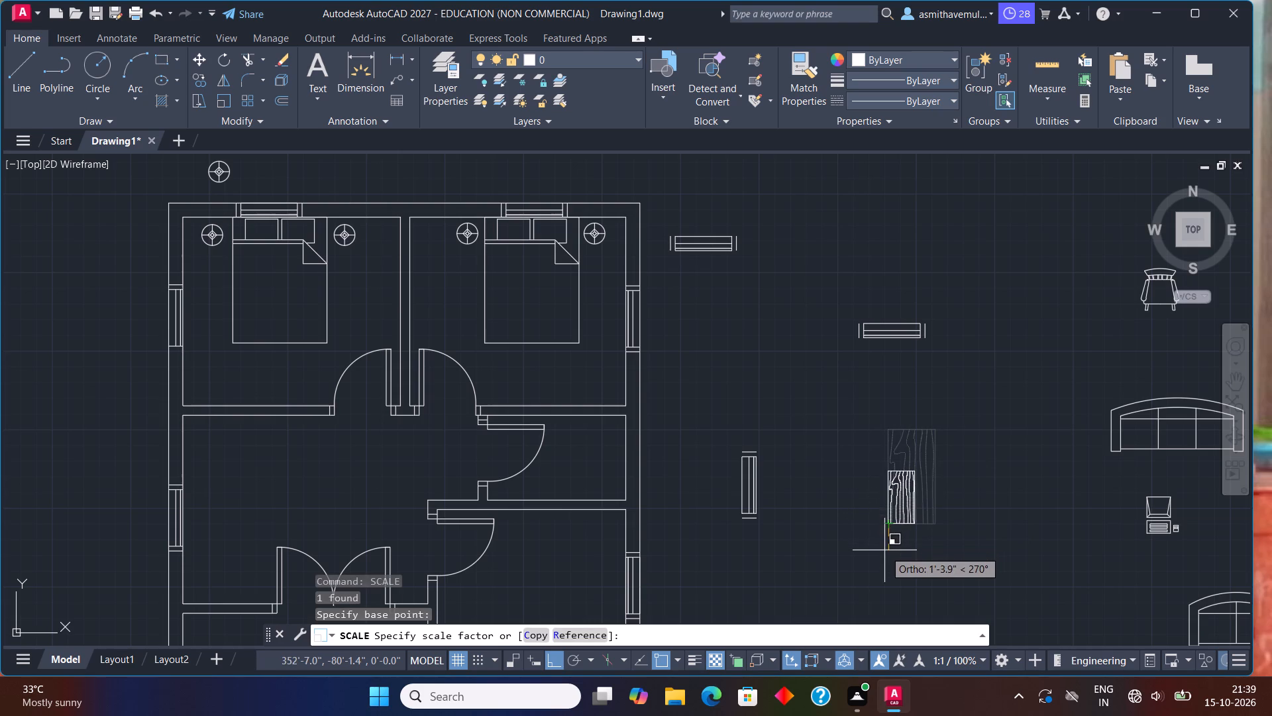
left_click(884, 550)
Move the reduced table straight west into the living room, below the left bedroom and near the outer wall.
left_click(900, 504)
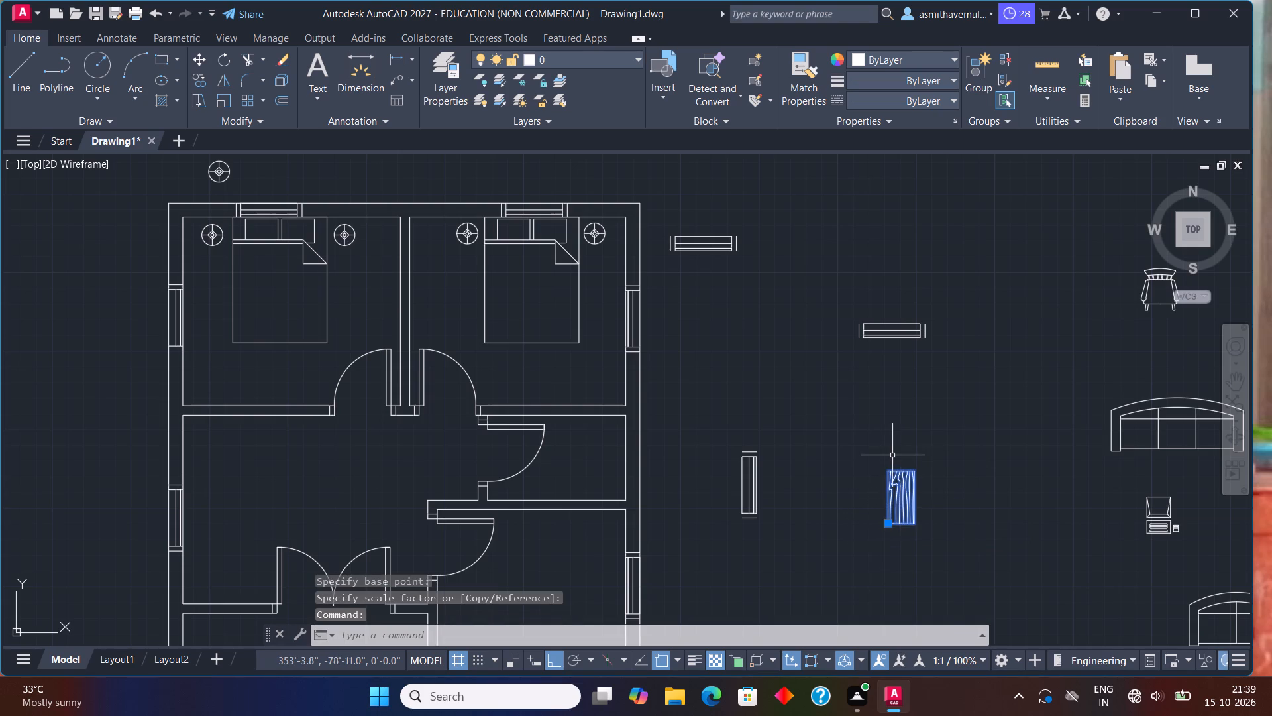
key("m")
key("Return")
left_click(897, 502)
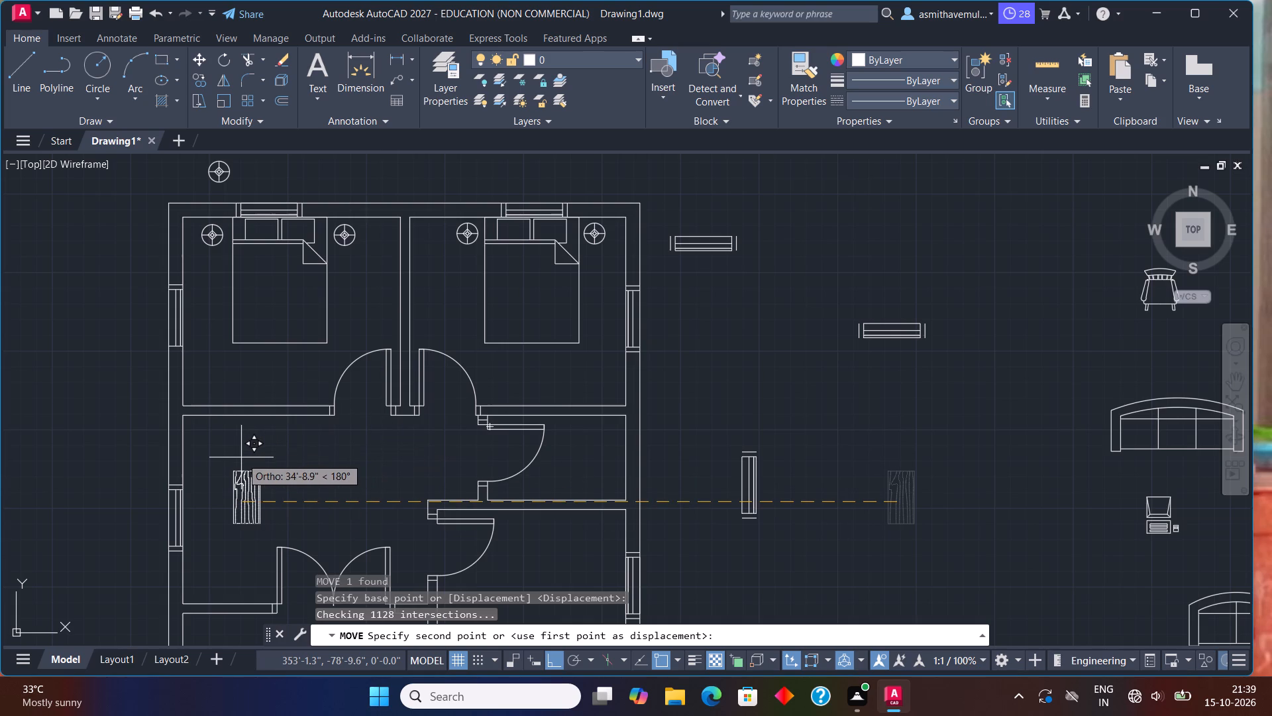
scroll(241, 457, "up", 1)
left_click(252, 473)
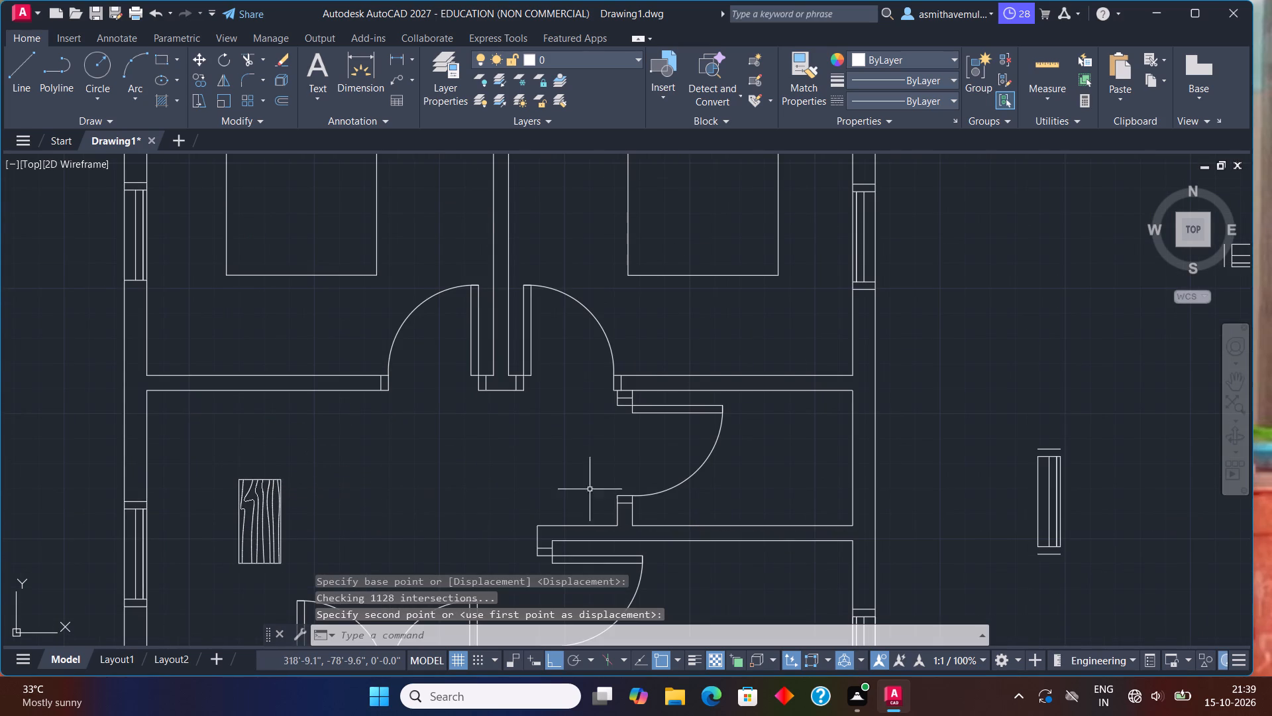
Scale the three-seat sofa down slightly from its lower-left corner.
scroll(692, 495, "down", 2)
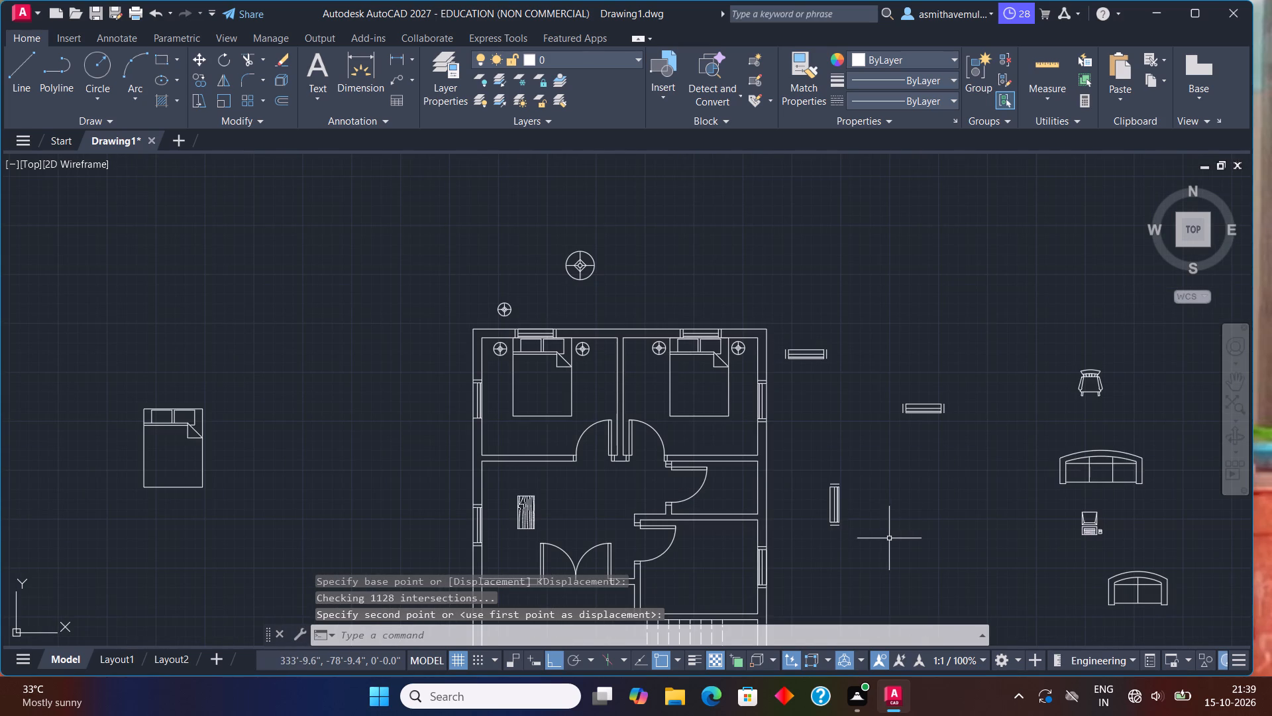
left_click(1084, 482)
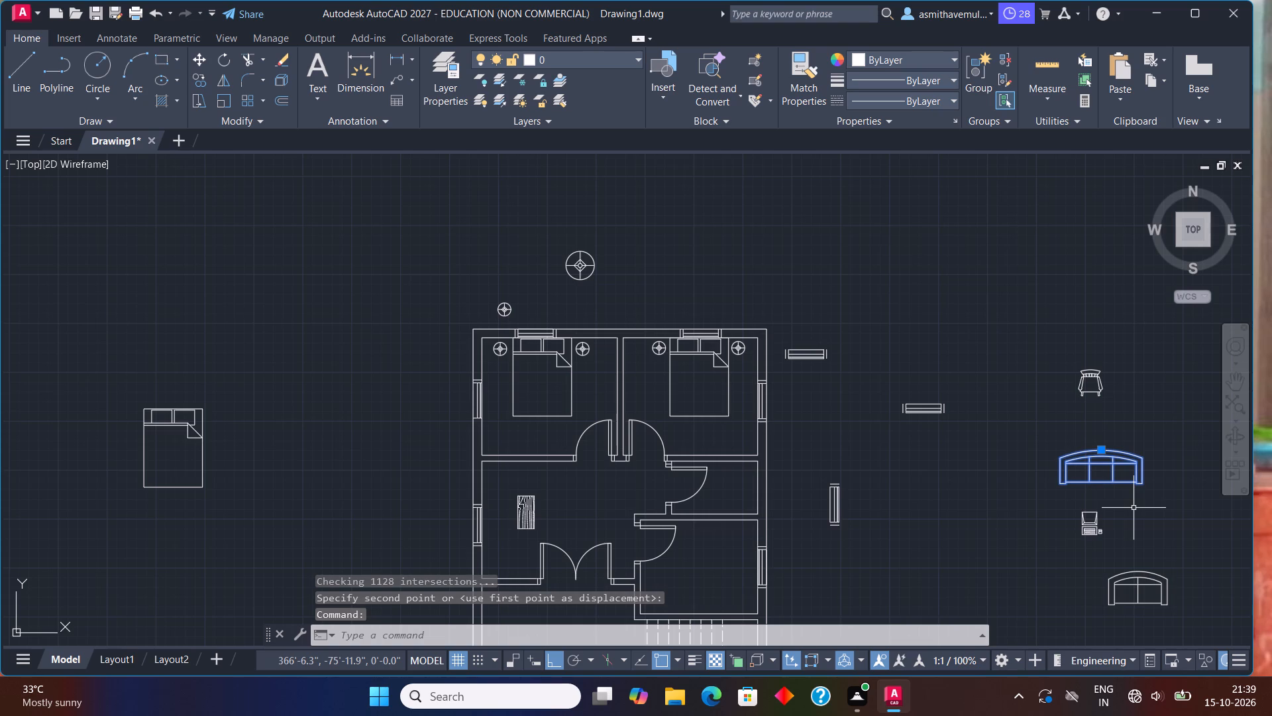
type("SCALE")
key("Return")
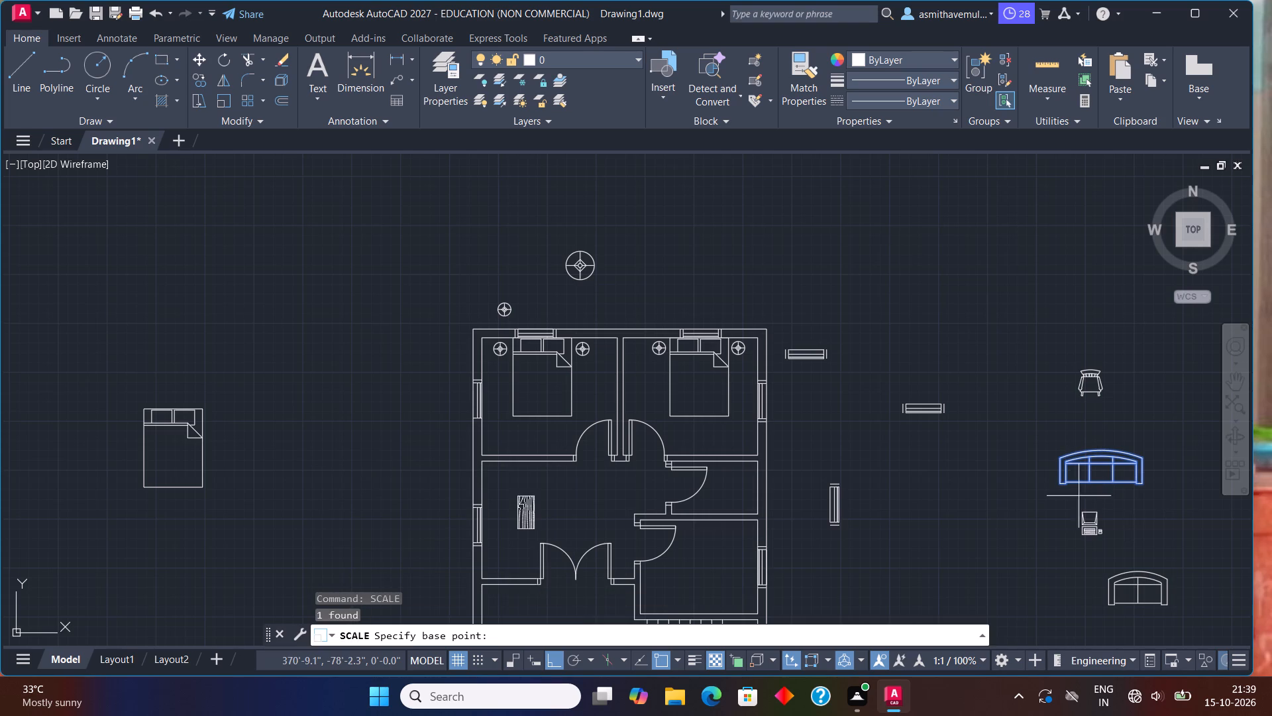
left_click(1059, 482)
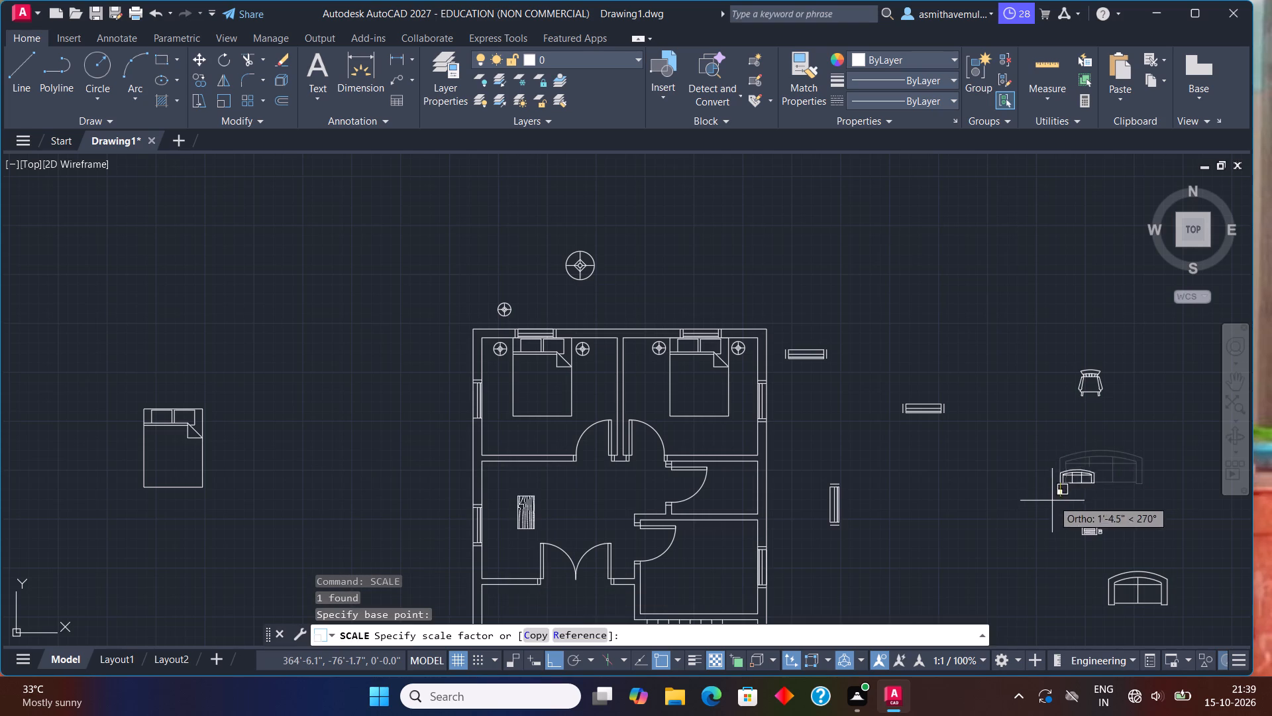
left_click(1035, 522)
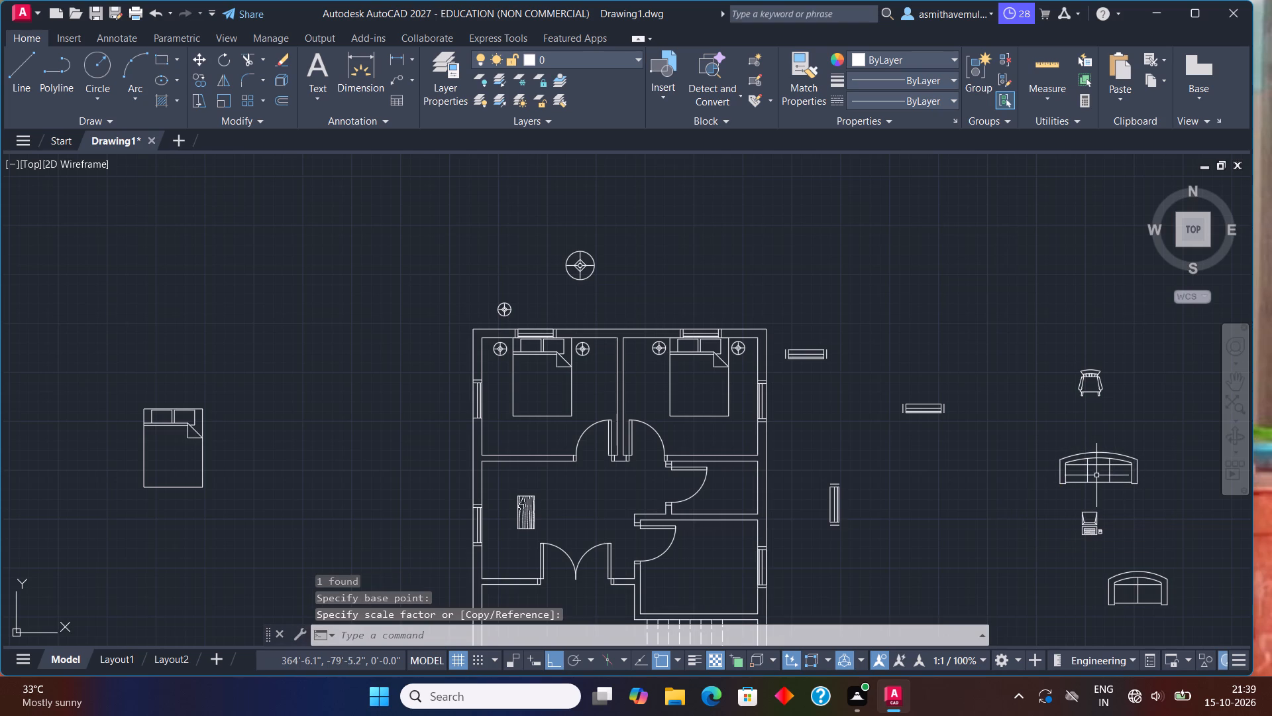
Move the three-seat sofa by its back's midpoint onto the living room's upper wall, above the table, with Ortho off.
left_click(1096, 474)
left_click(1098, 459)
left_click(1093, 447)
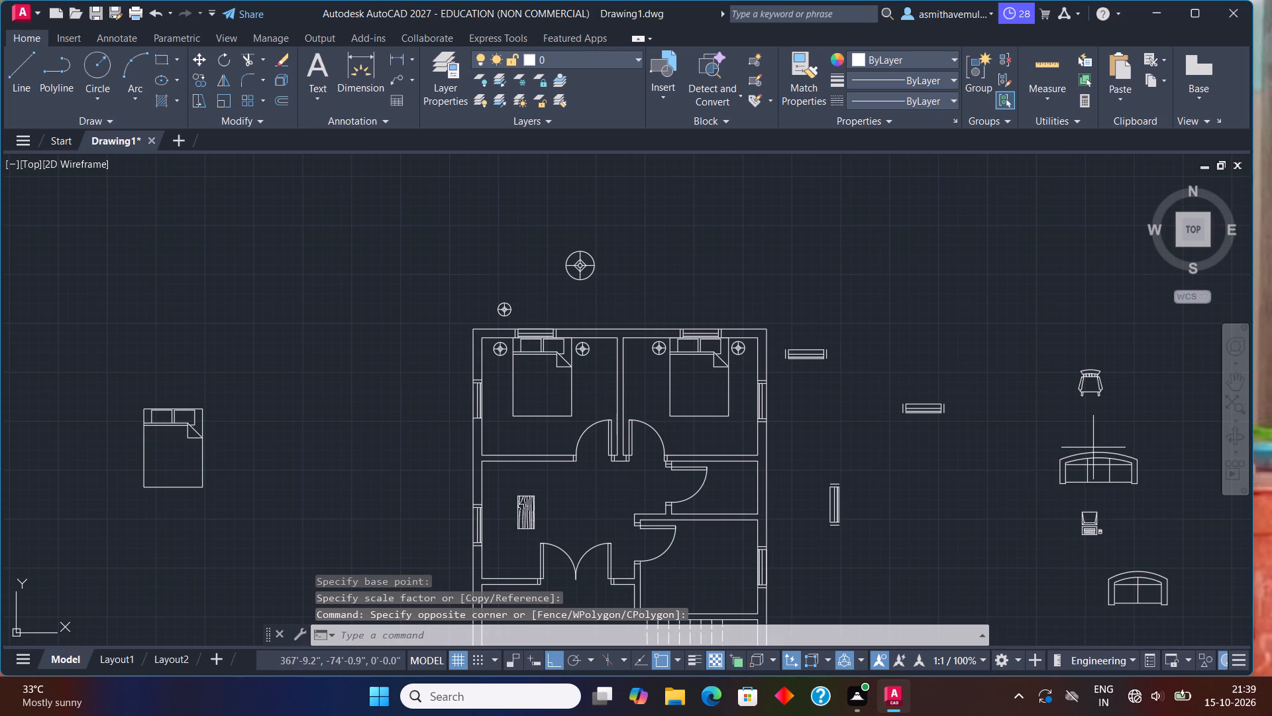
left_click(1092, 447)
left_click(1067, 474)
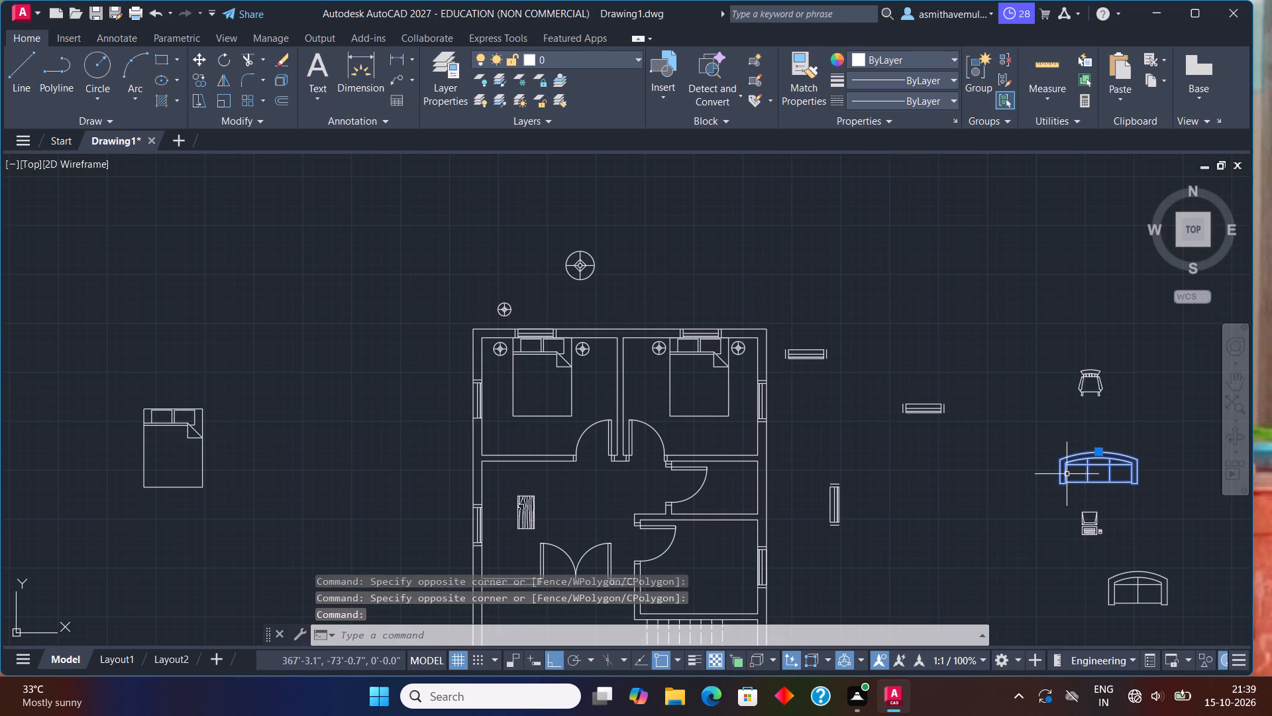
key("m")
key("Return")
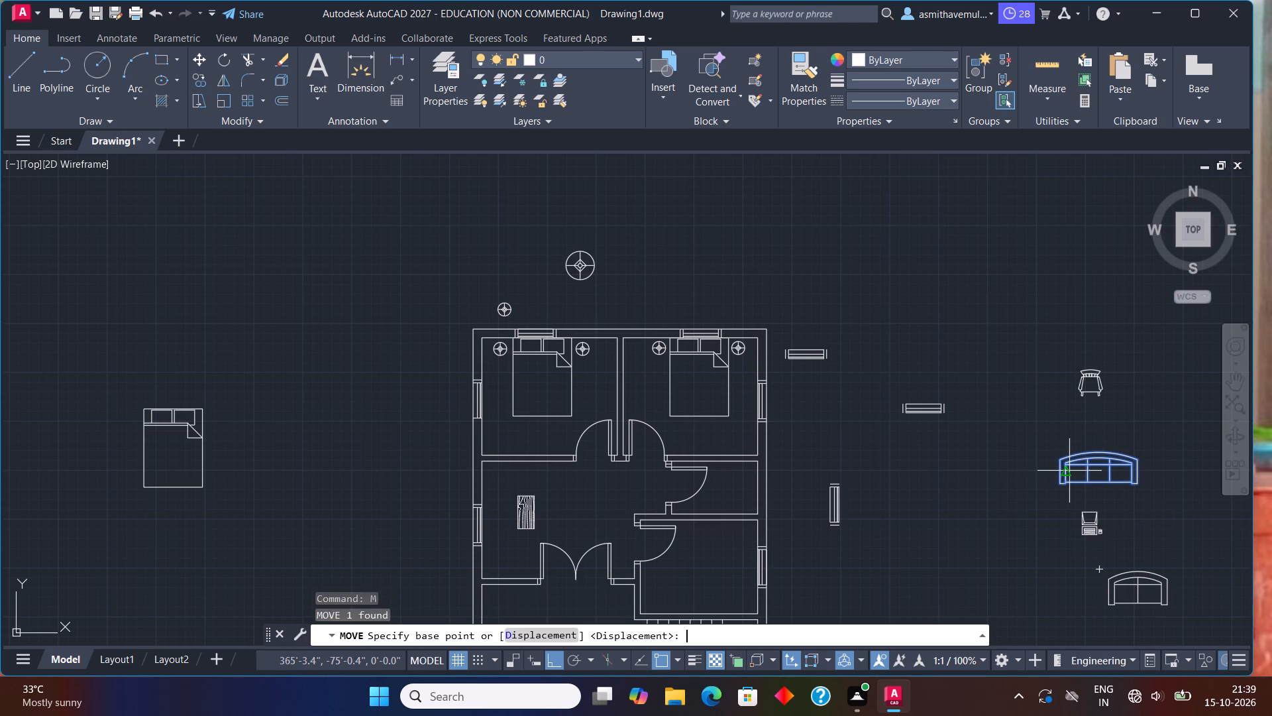
left_click(1098, 447)
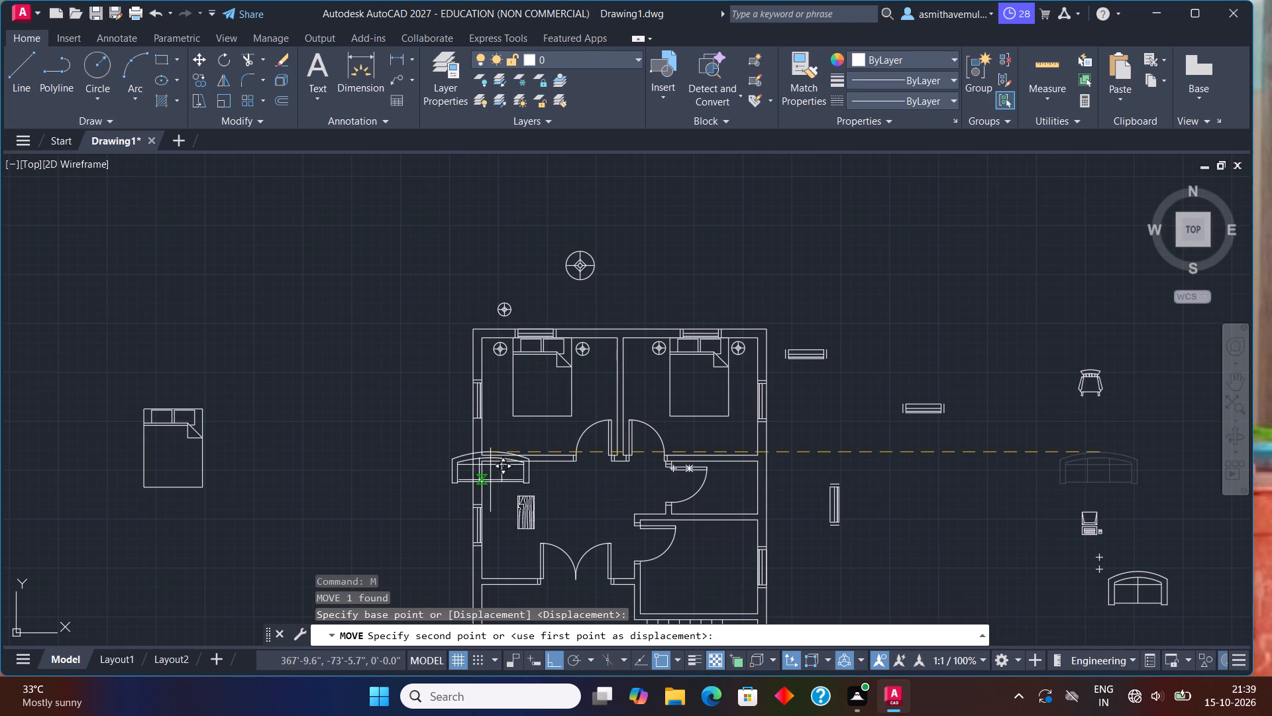
key("F8")
scroll(503, 469, "up", 1)
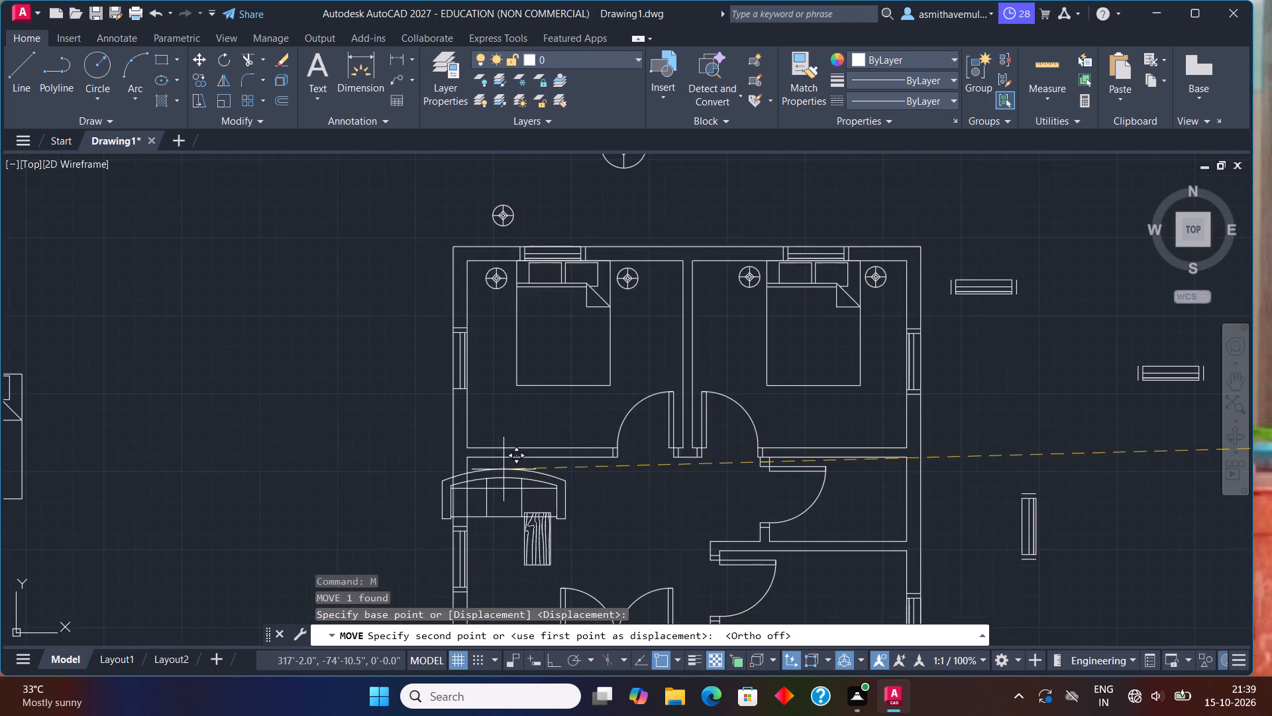
scroll(512, 473, "up", 2)
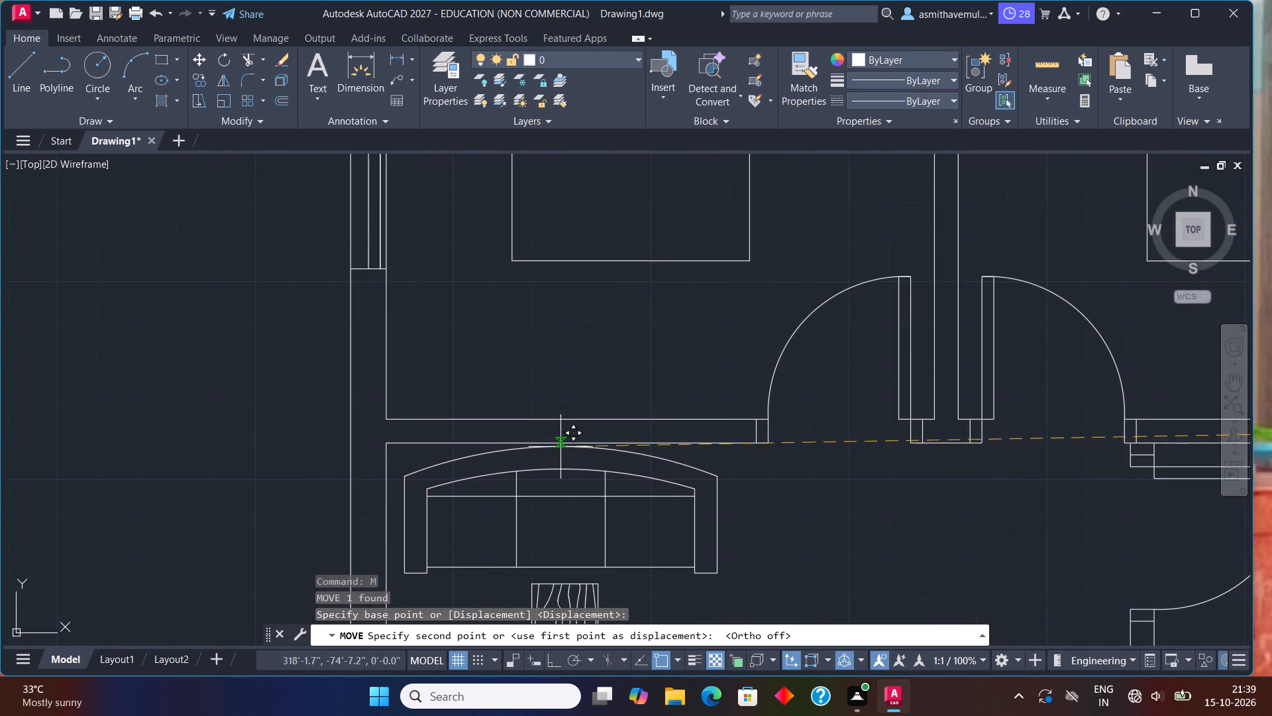
left_click(570, 444)
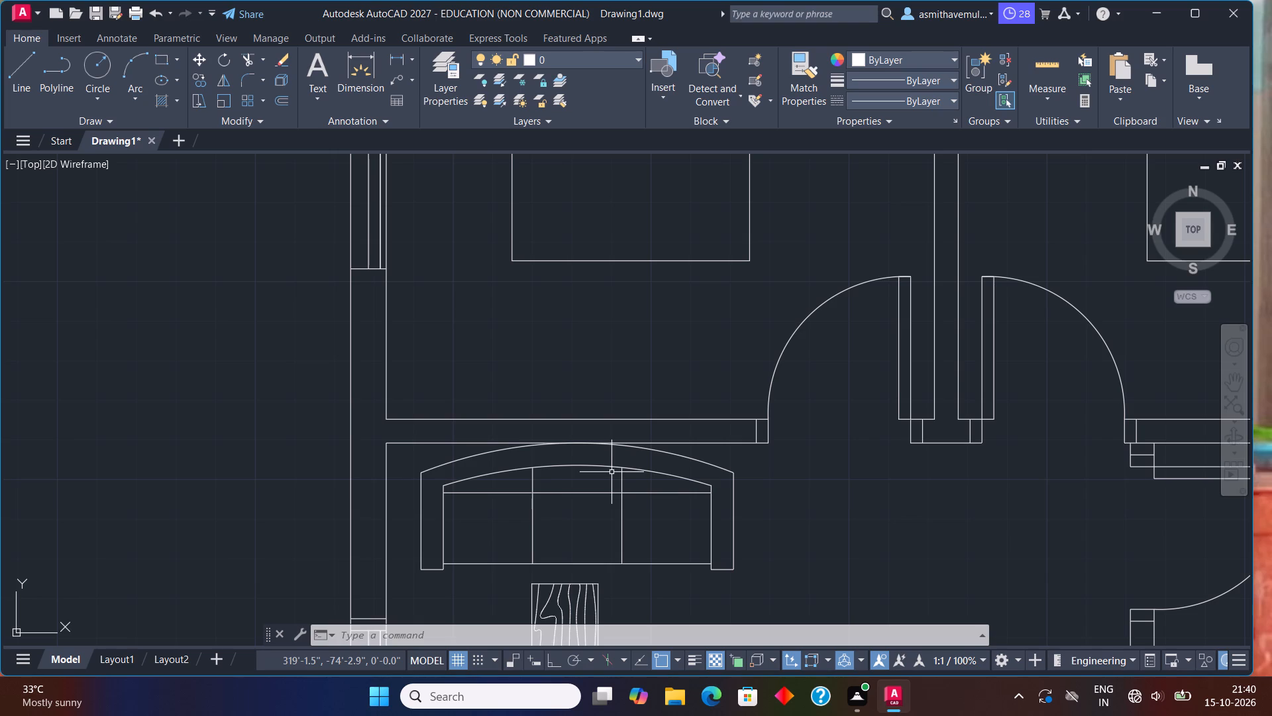
Rotate the two-seat sofa 90° counterclockwise about its back's midpoint with Ortho on, so its back faces west.
scroll(671, 408, "down", 3)
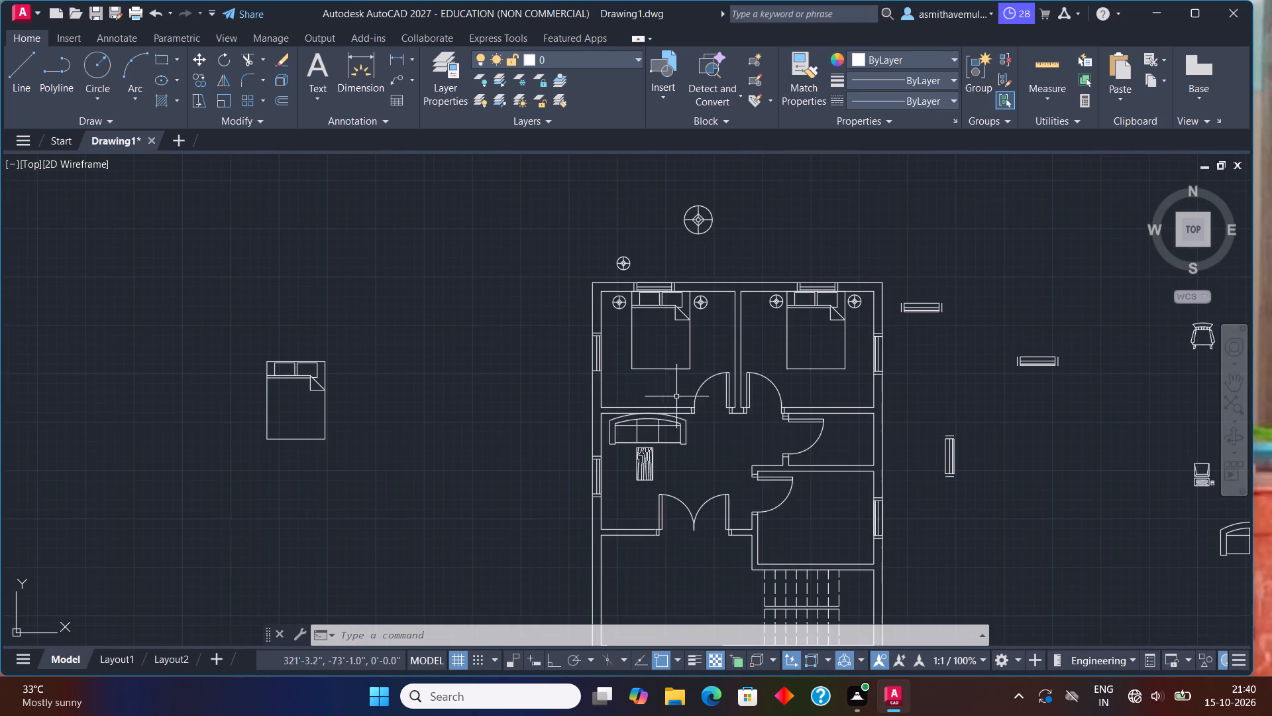
middle_click_drag(946, 440, 686, 377)
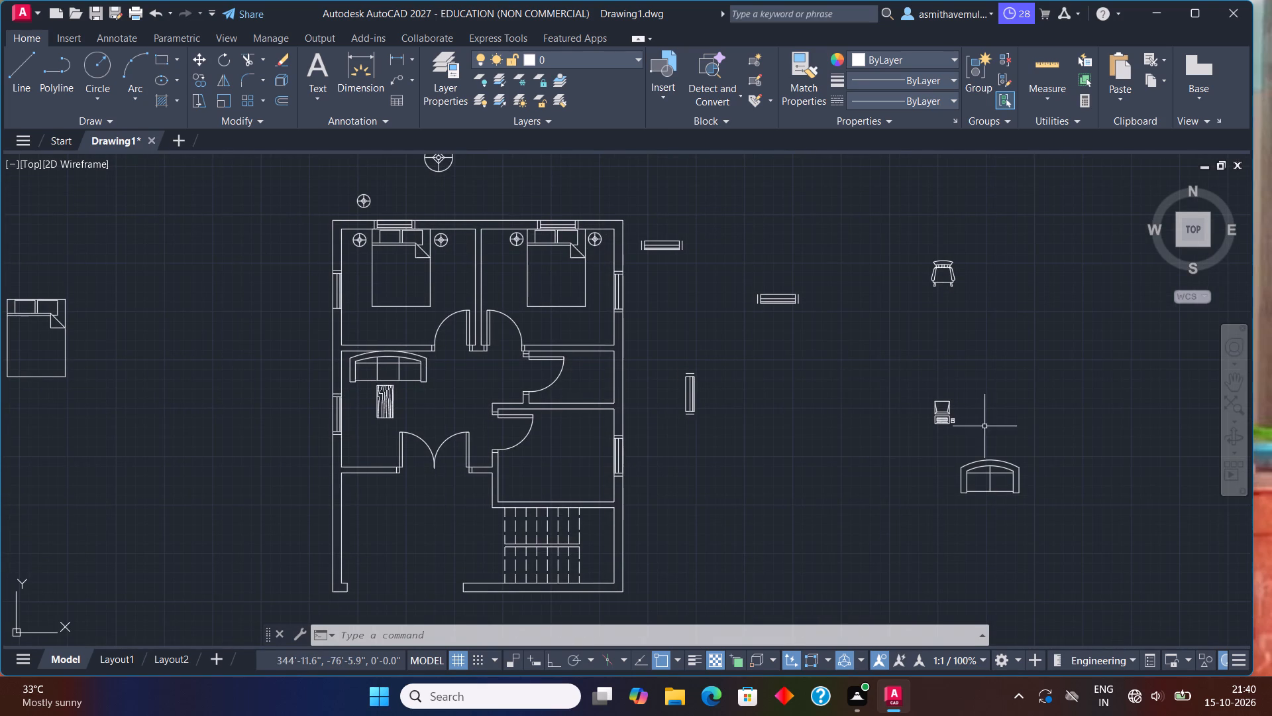
left_click_drag(998, 435, 992, 523)
left_click_drag(1011, 467, 905, 500)
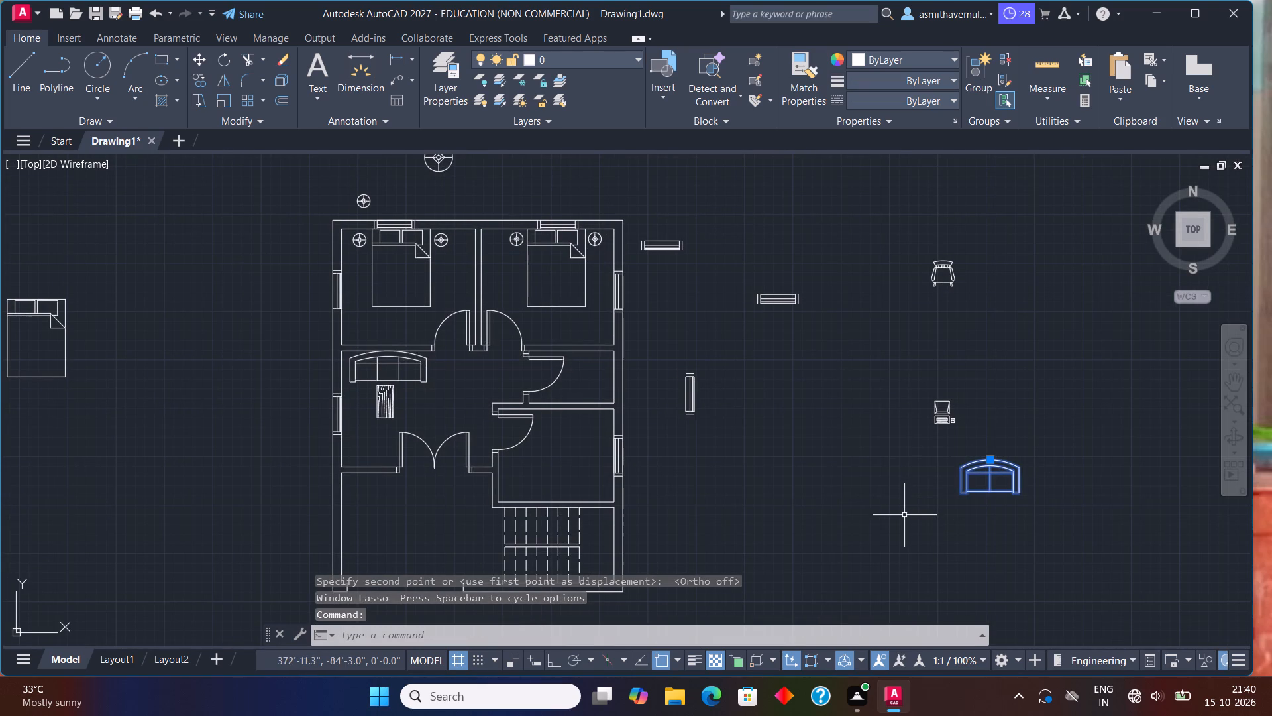
key("r")
key("o")
key("Return")
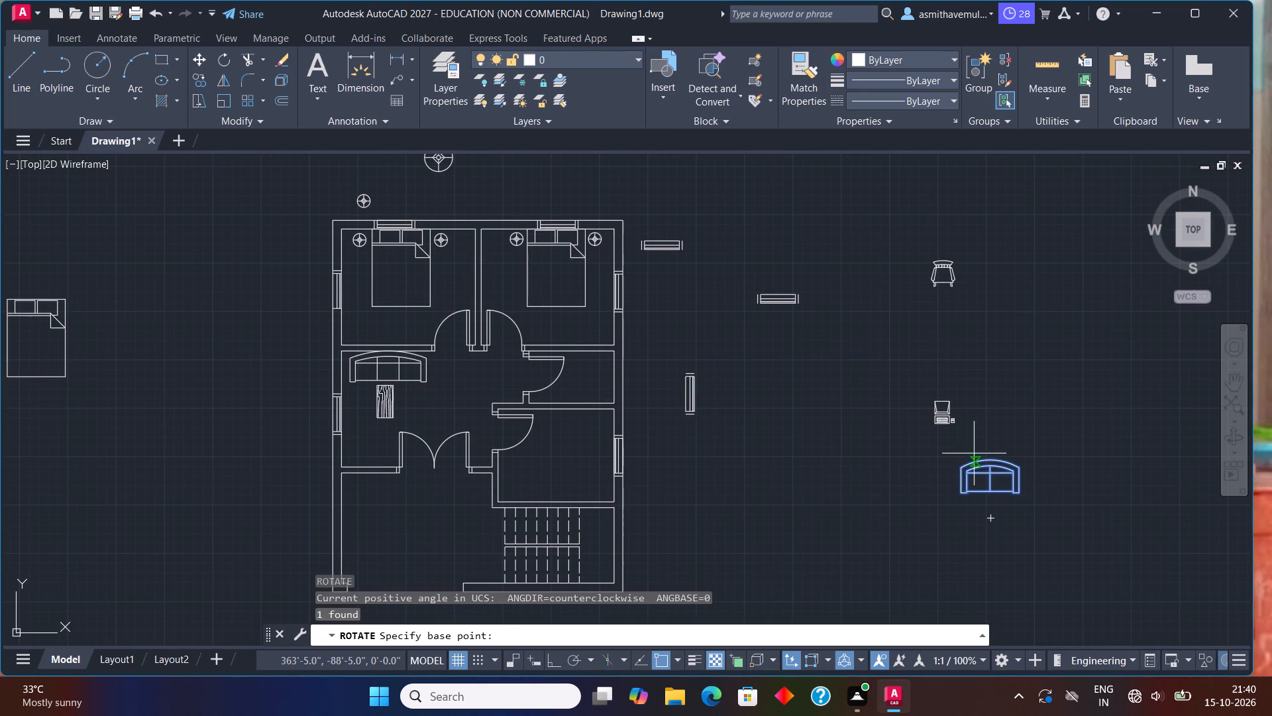
left_click(984, 456)
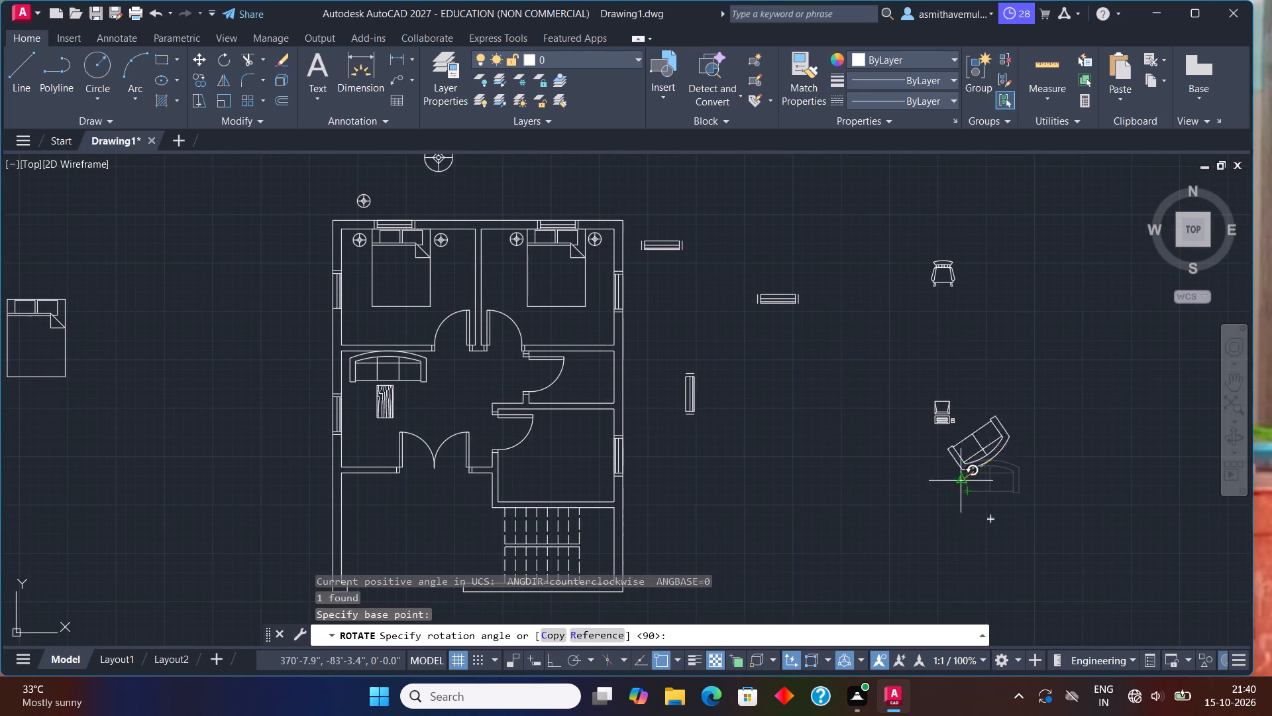
key("F8")
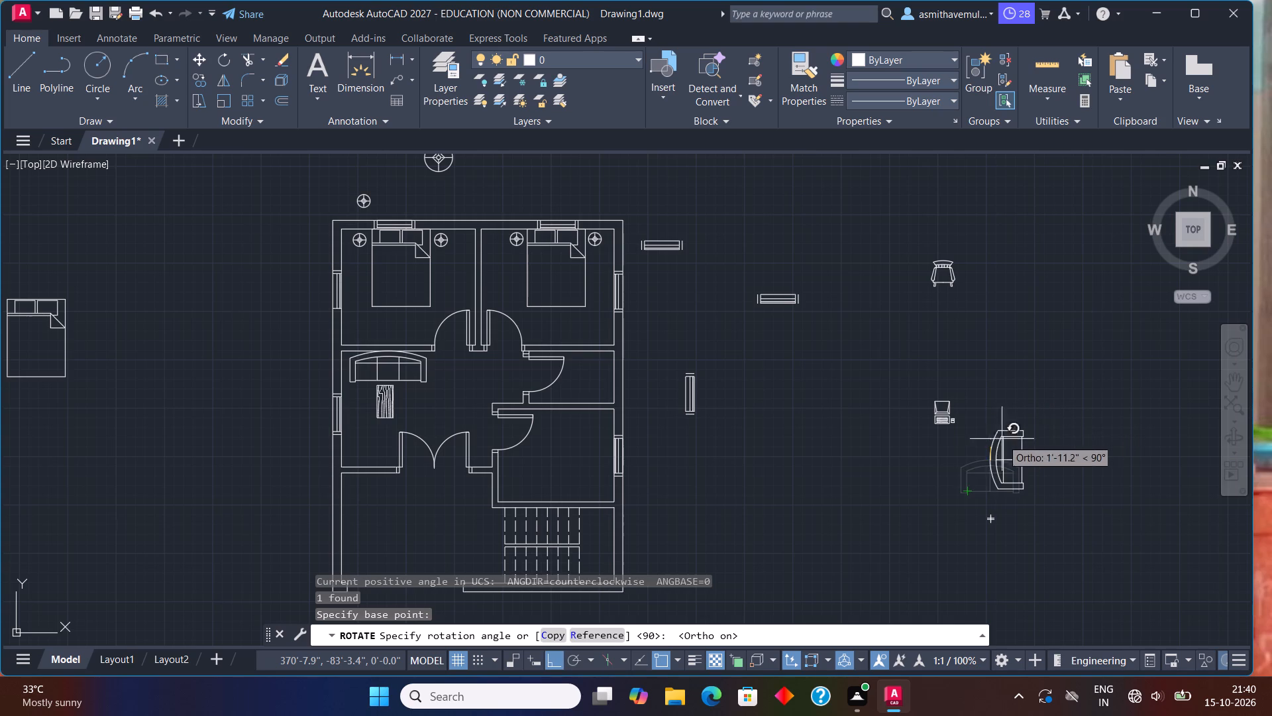
left_click(984, 444)
Scale the rotated two-seat sofa down to about two-thirds of its size from its back's midpoint.
left_click_drag(1028, 449, 941, 504)
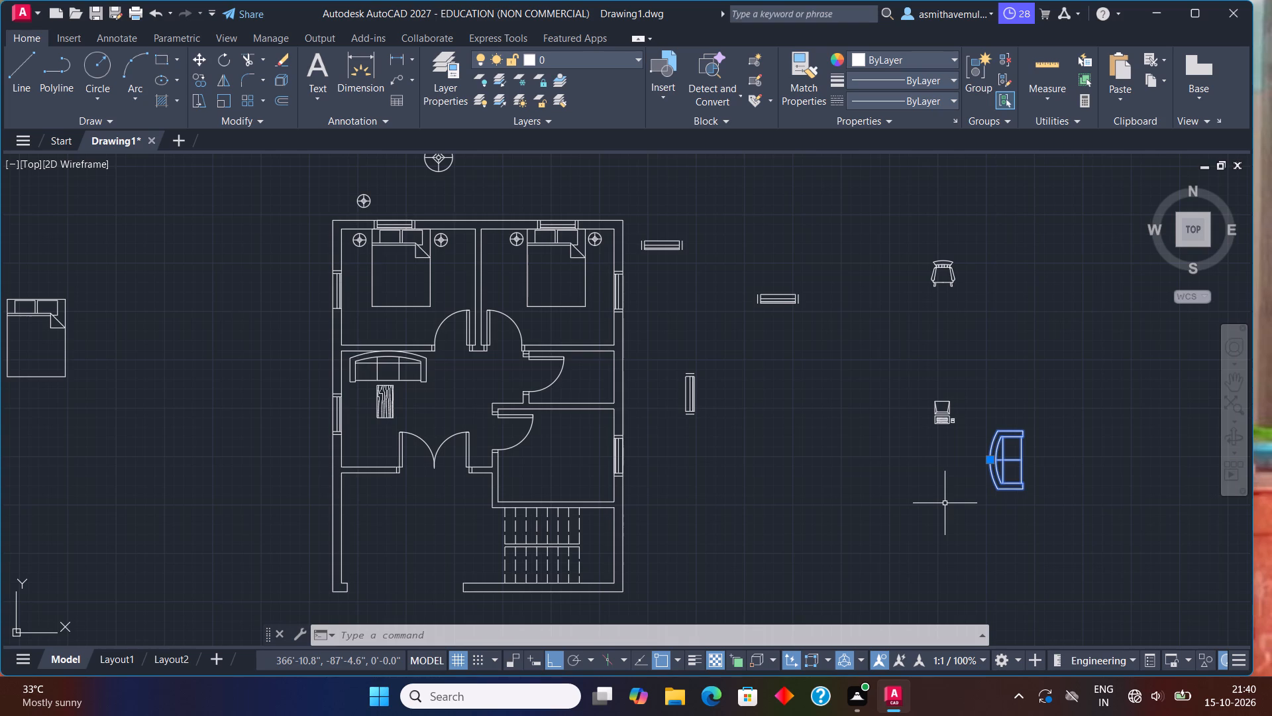
type("SCA")
type("LE")
key("Return")
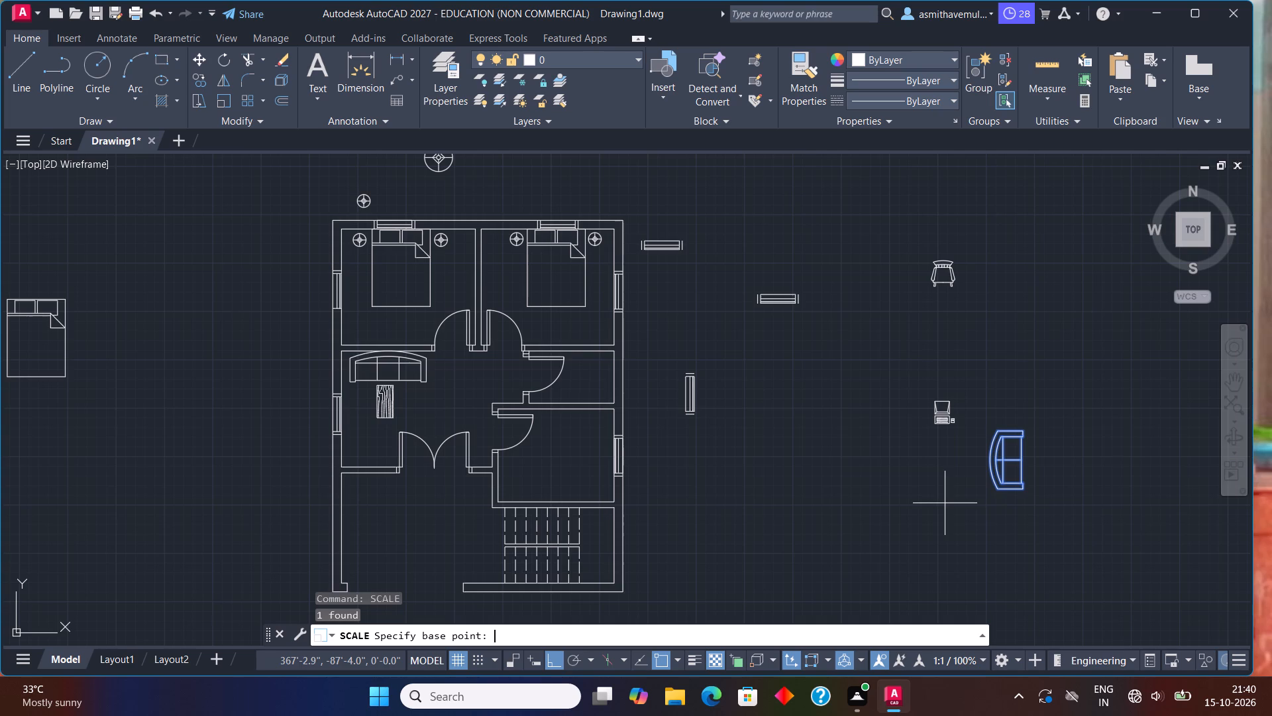
left_click(990, 458)
left_click(971, 469)
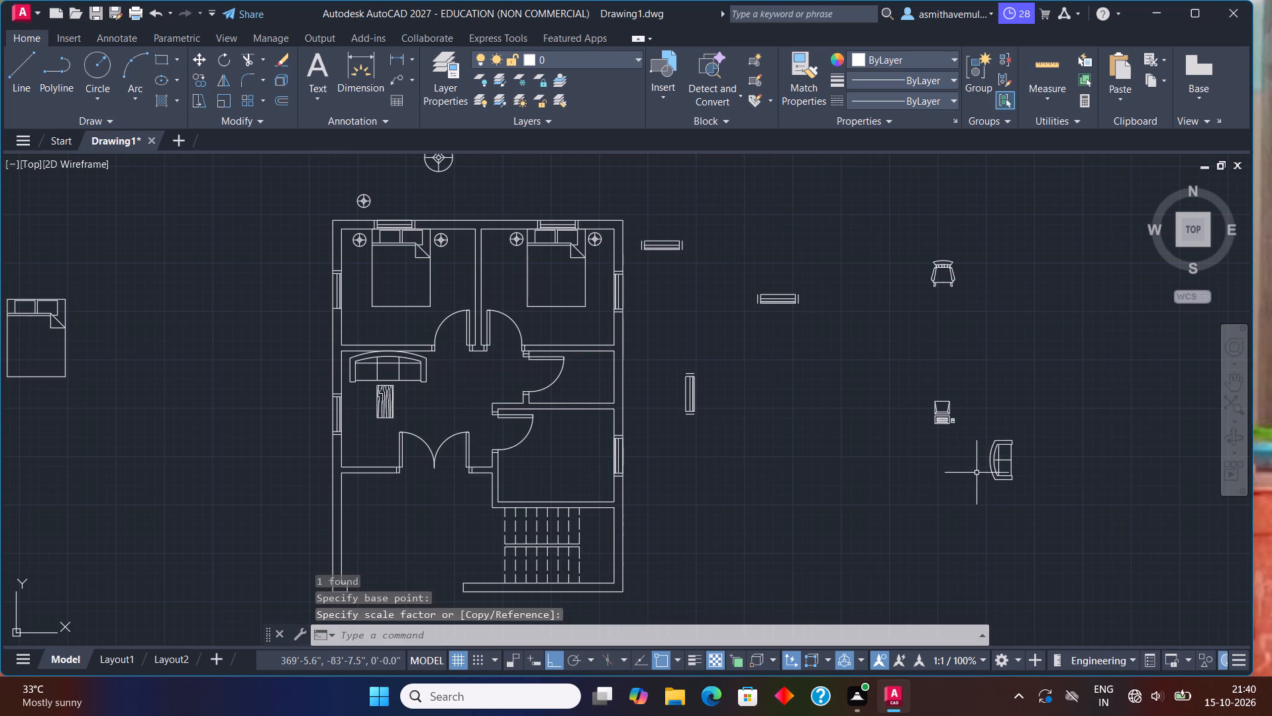
Move the two-seat sofa by its back's midpoint onto the living room's west wall at the window, with Ortho off.
left_click(1006, 473)
key("m")
key("Return")
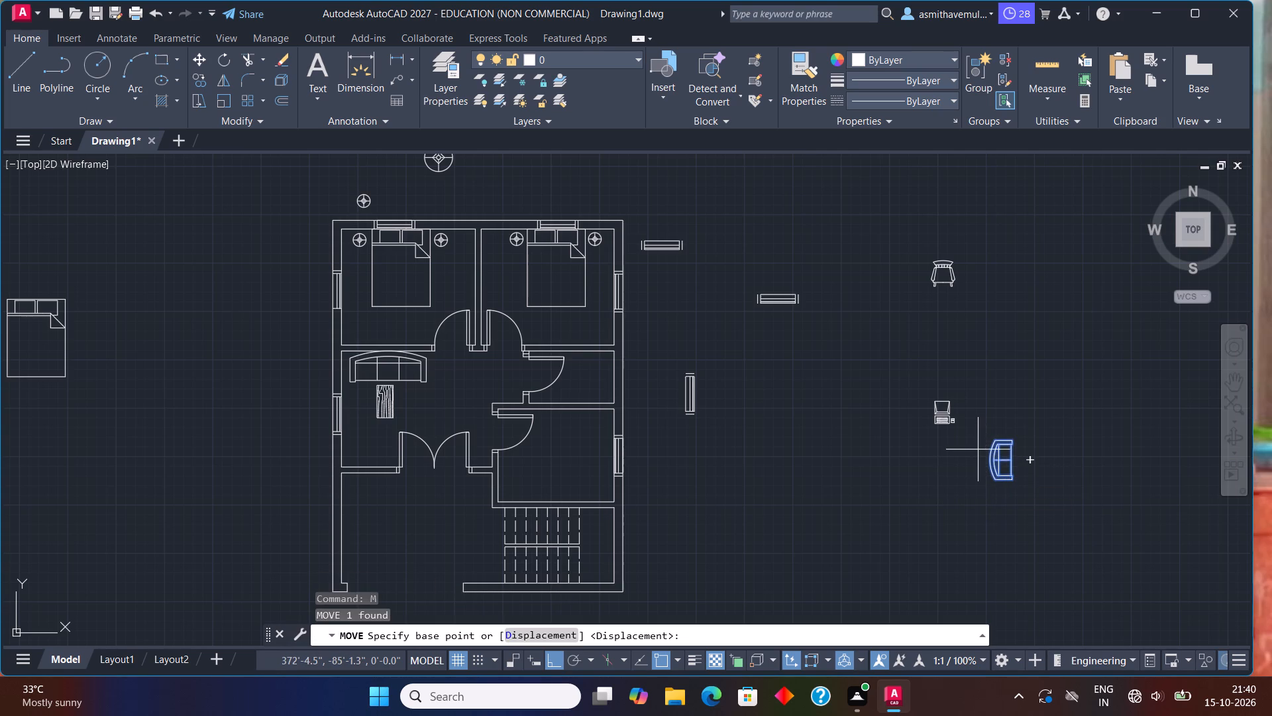
left_click(990, 462)
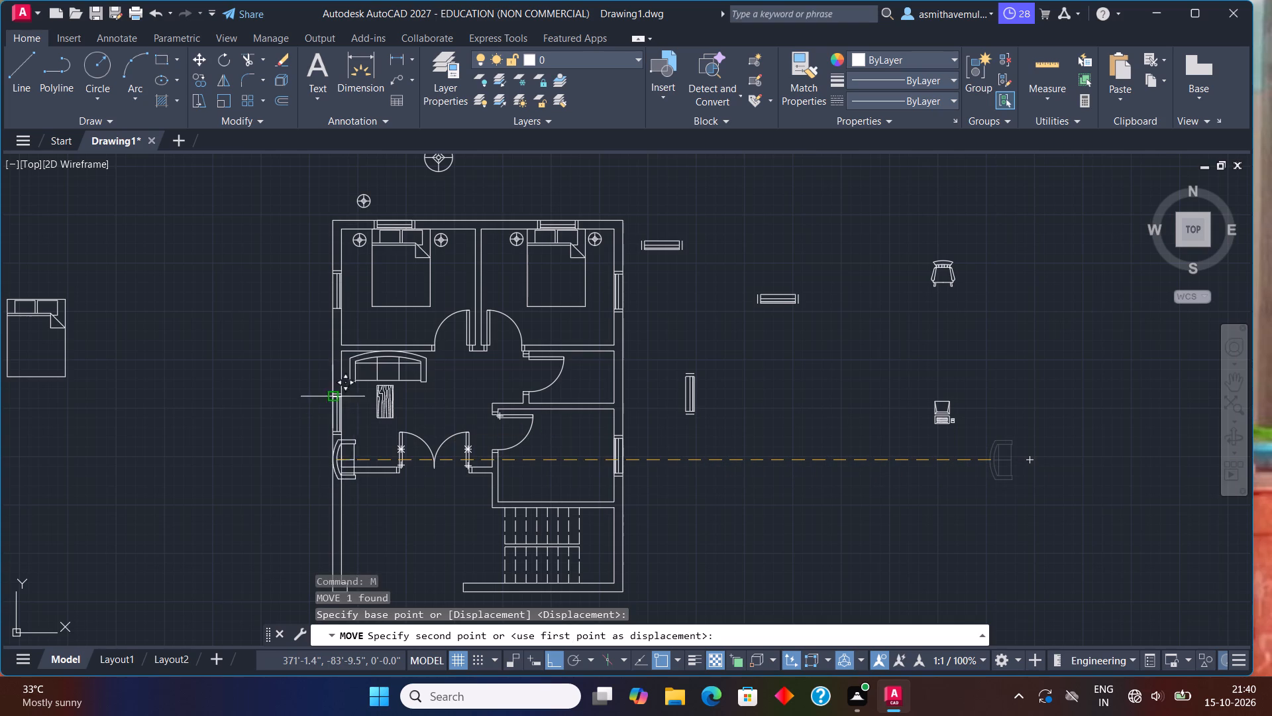
key("F8")
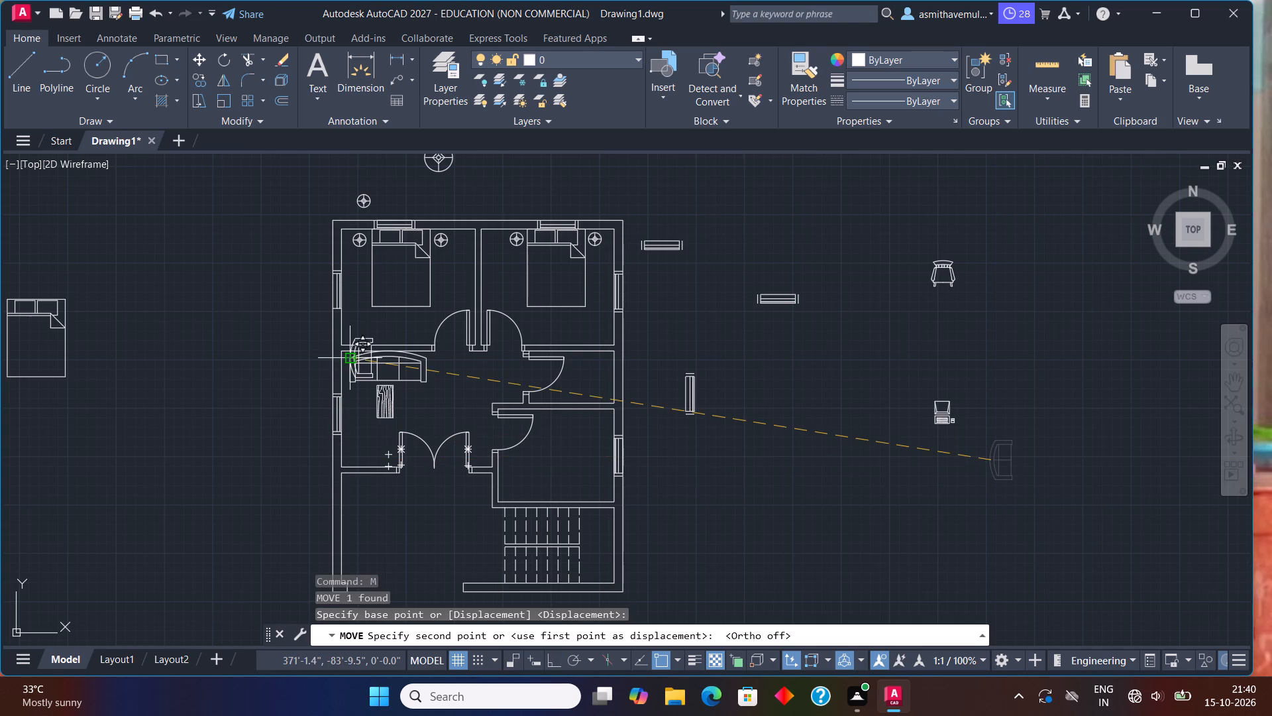
scroll(345, 405, "up", 3)
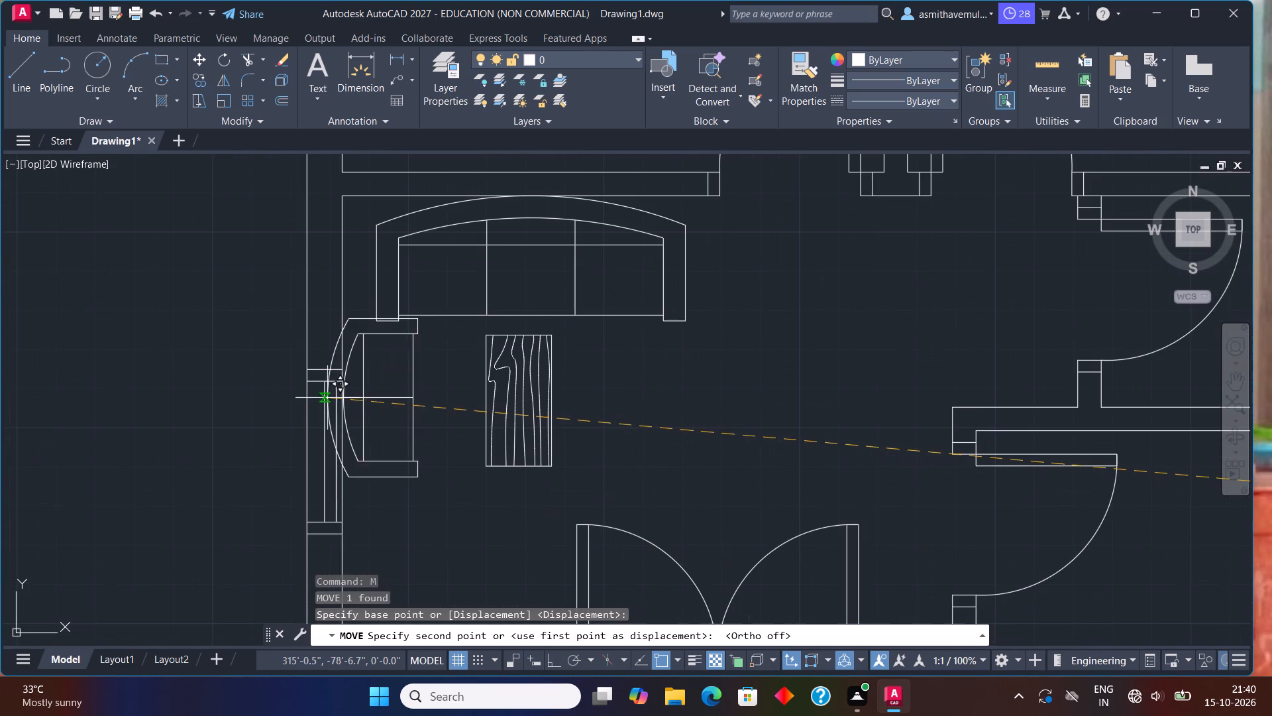
scroll(348, 426, "up", 2)
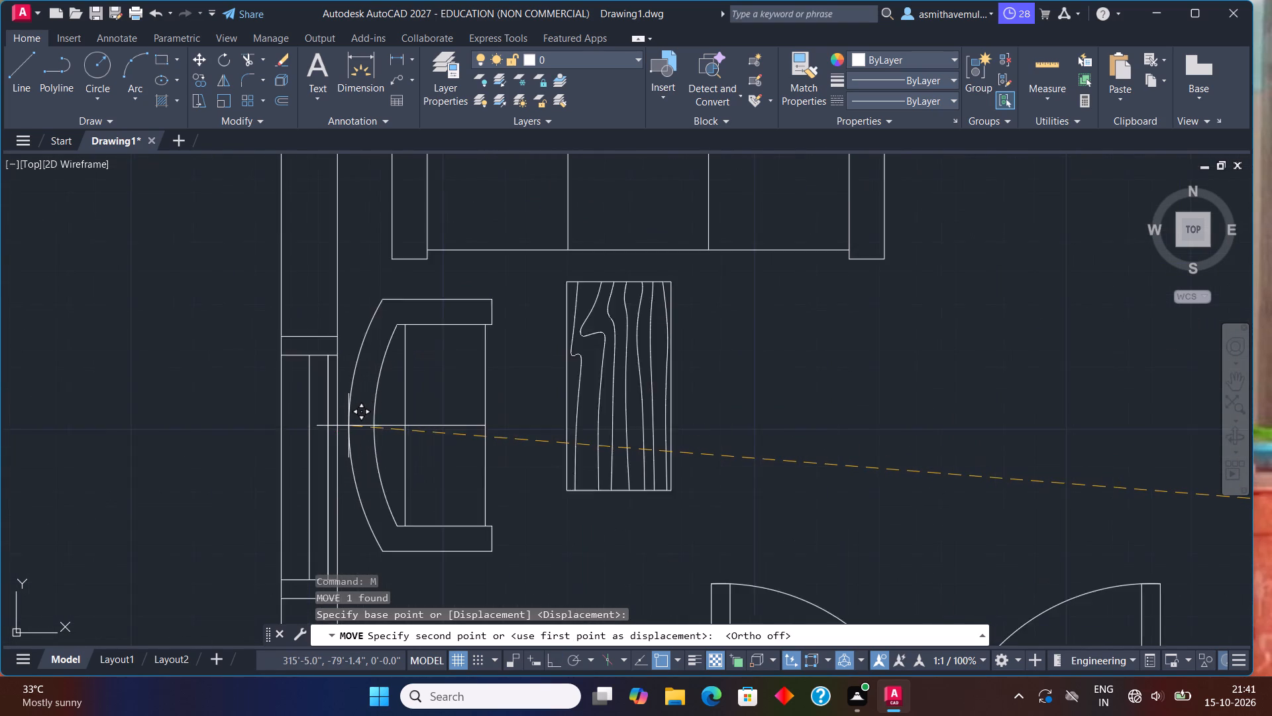
scroll(348, 426, "up", 2)
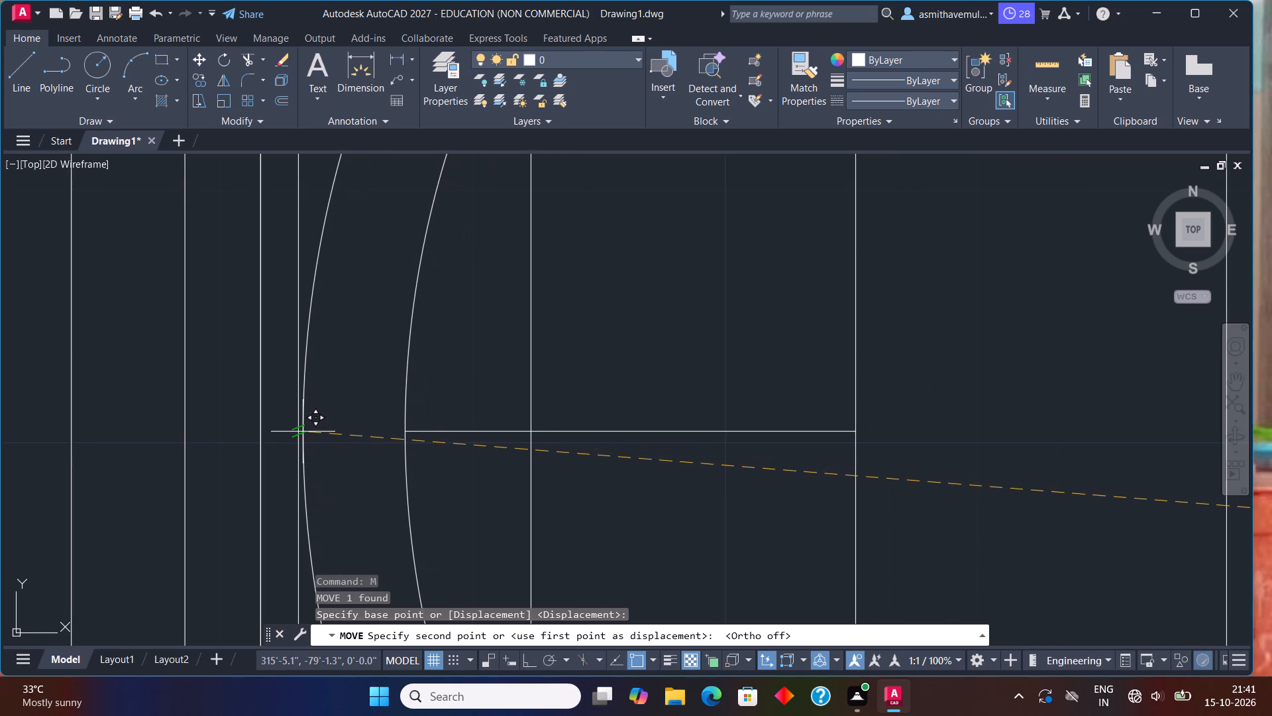
left_click(296, 431)
Insert the Toilet - top block from DesignCenter's House Designer.dwg into the empty space east of the computer terminal.
scroll(428, 438, "down", 2)
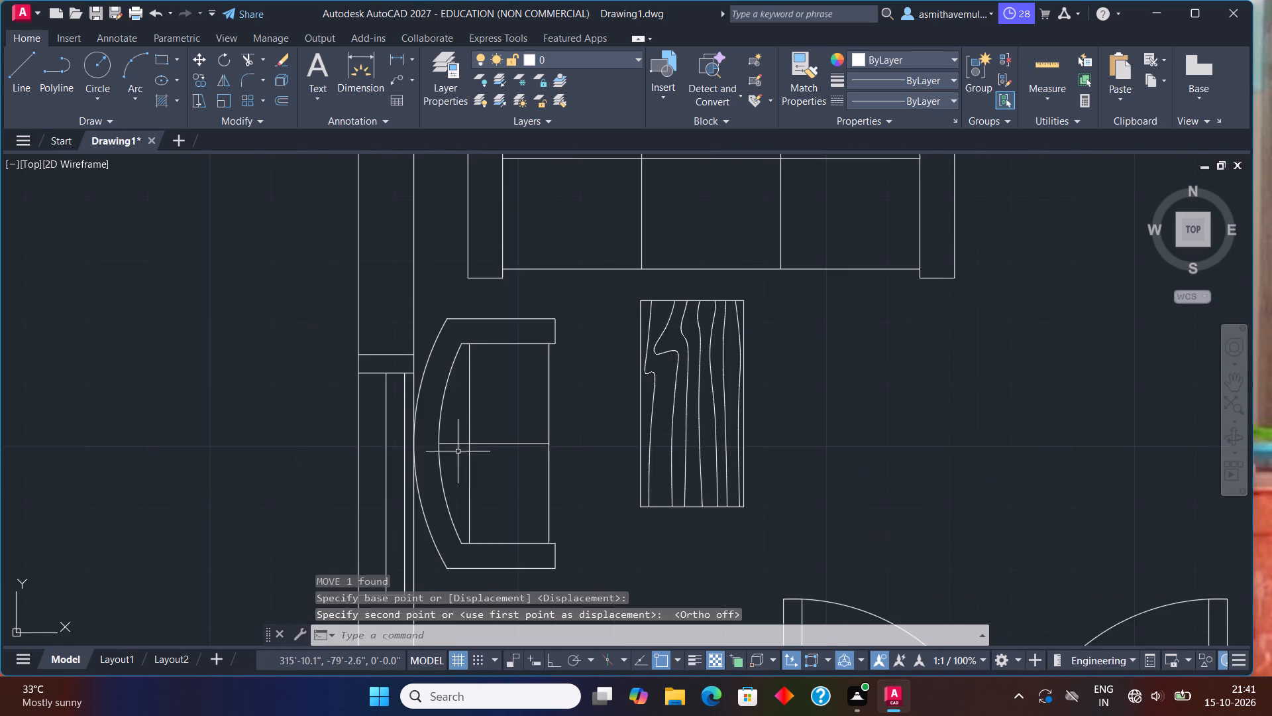
scroll(459, 451, "down", 2)
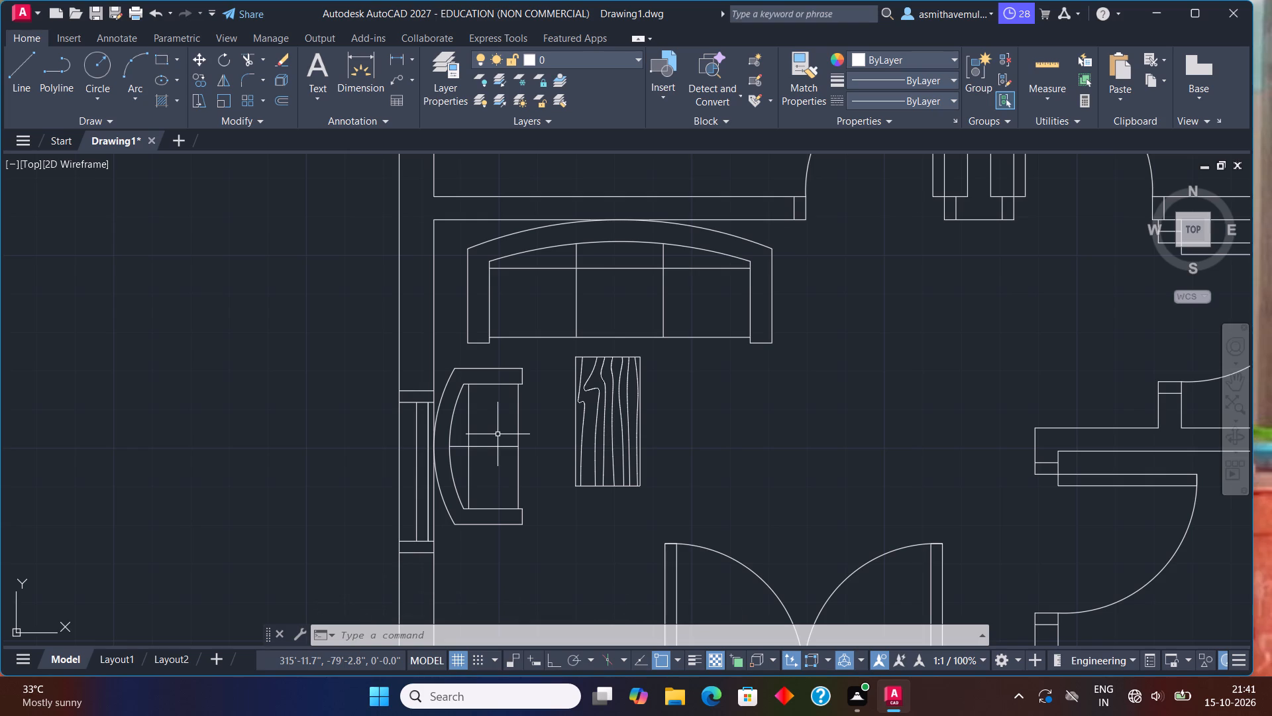
scroll(595, 451, "down", 3)
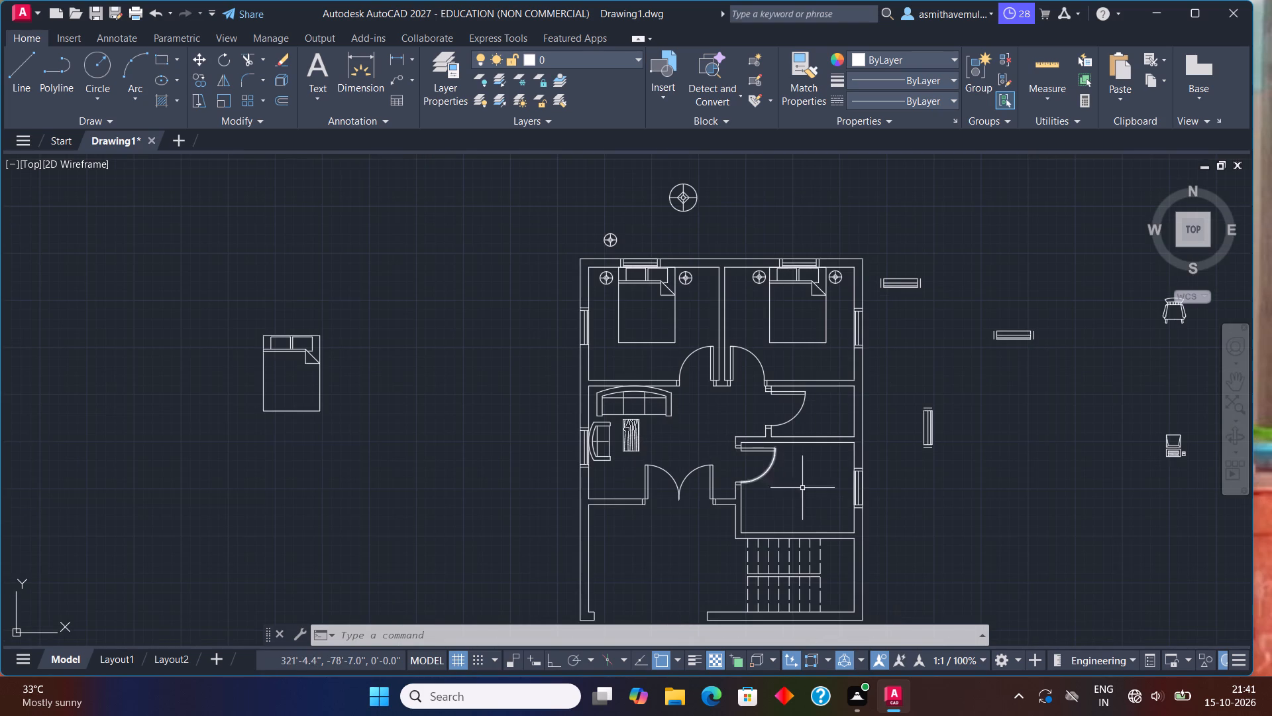
middle_click_drag(828, 491, 713, 387)
scroll(929, 337, "down", 1)
middle_click_drag(929, 335, 920, 343)
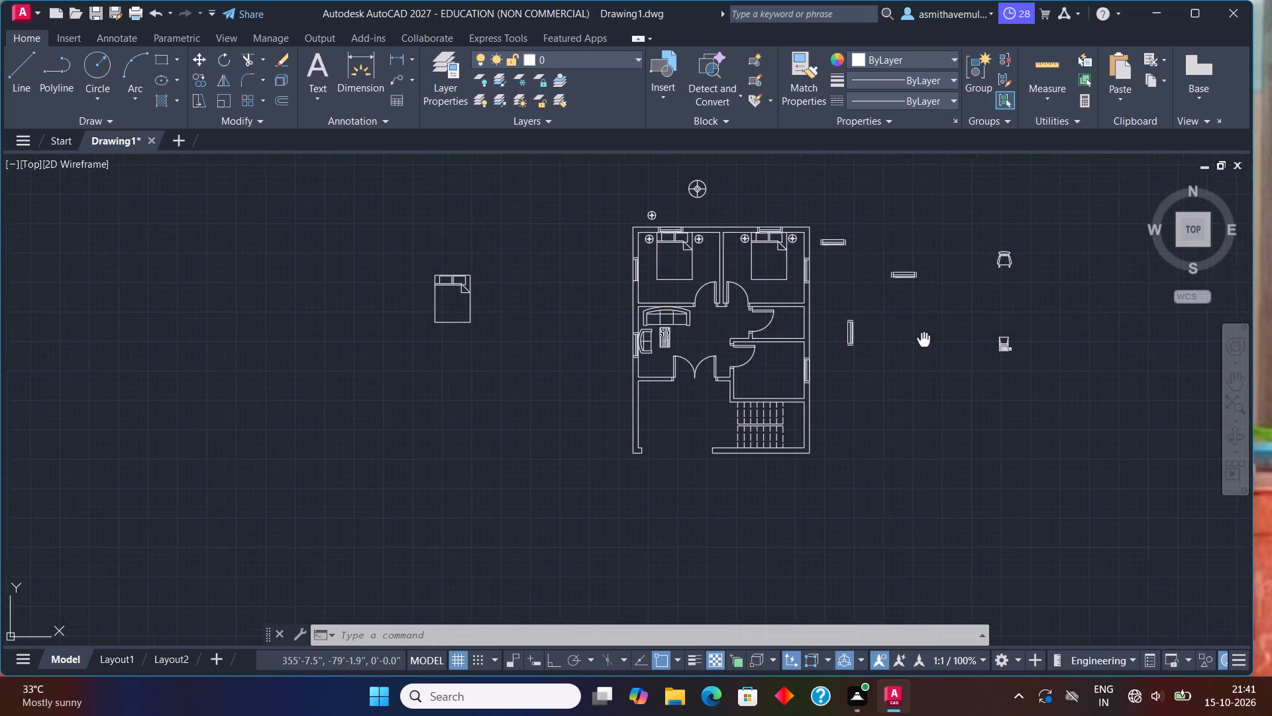
middle_click_drag(920, 343, 836, 401)
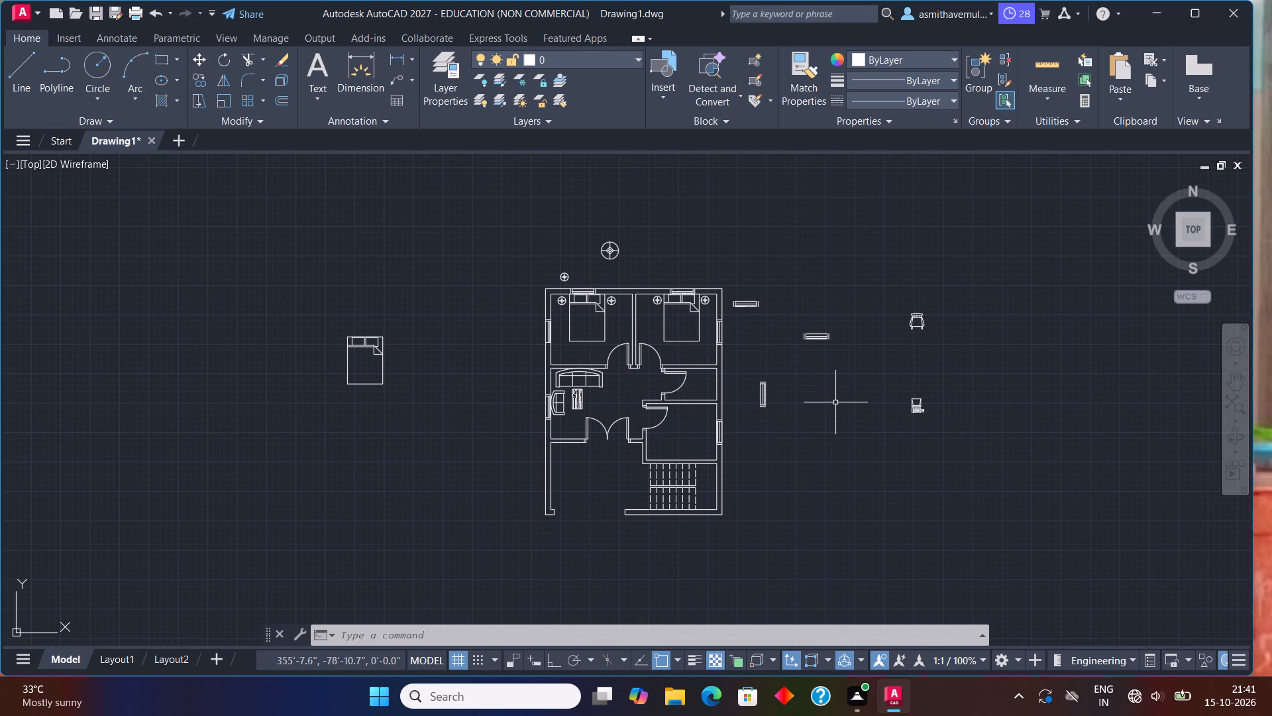
key("ctrl+2")
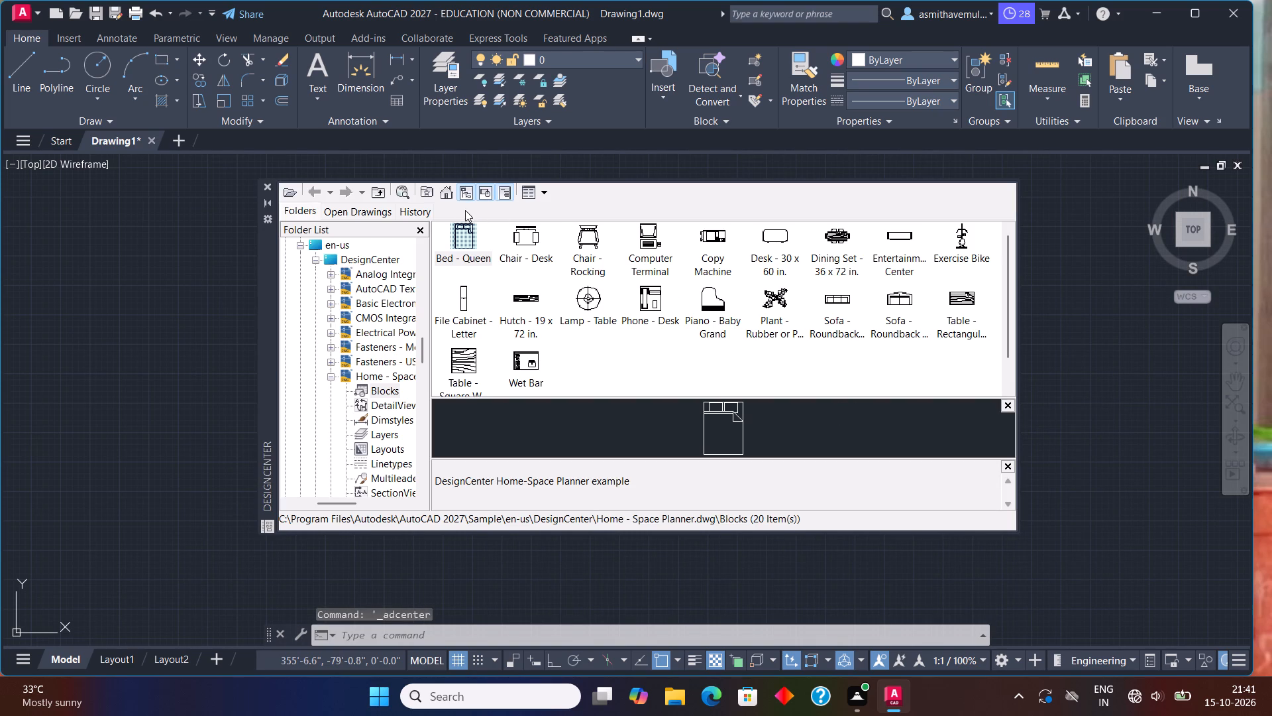
left_click(443, 199)
double_click(591, 252)
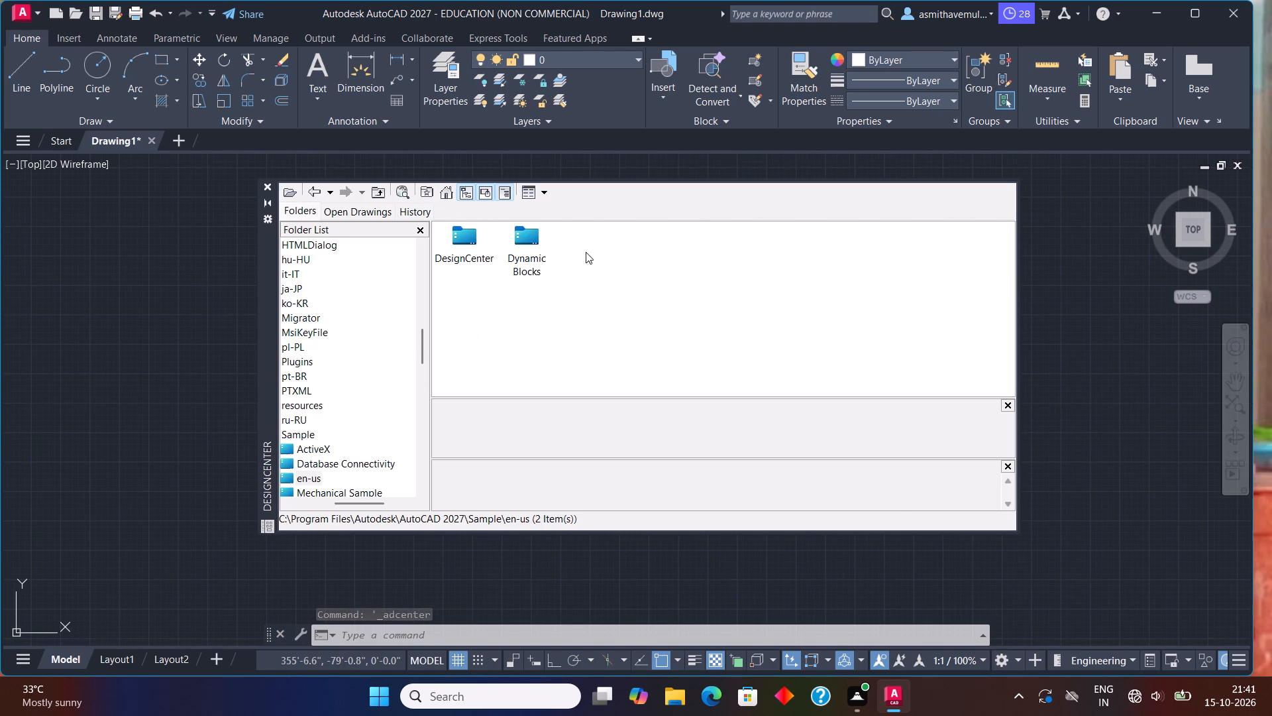
double_click(471, 248)
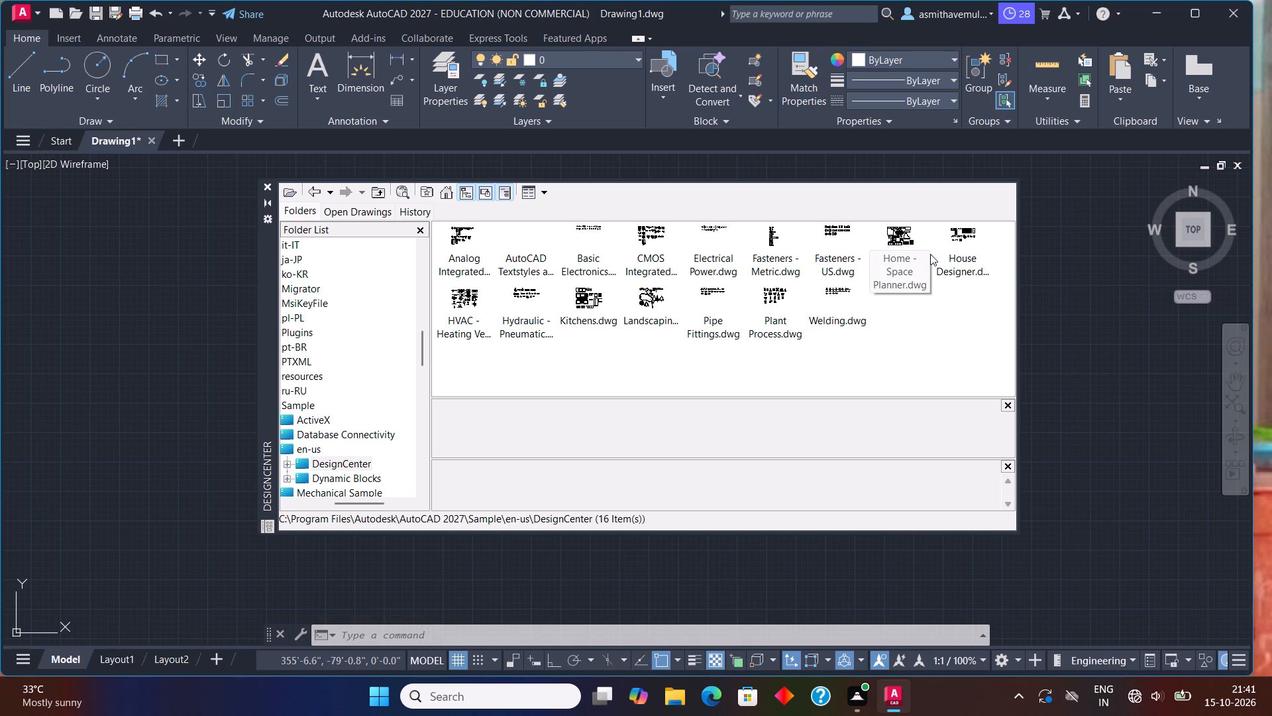
left_click_drag(962, 240, 968, 231)
left_click(968, 231)
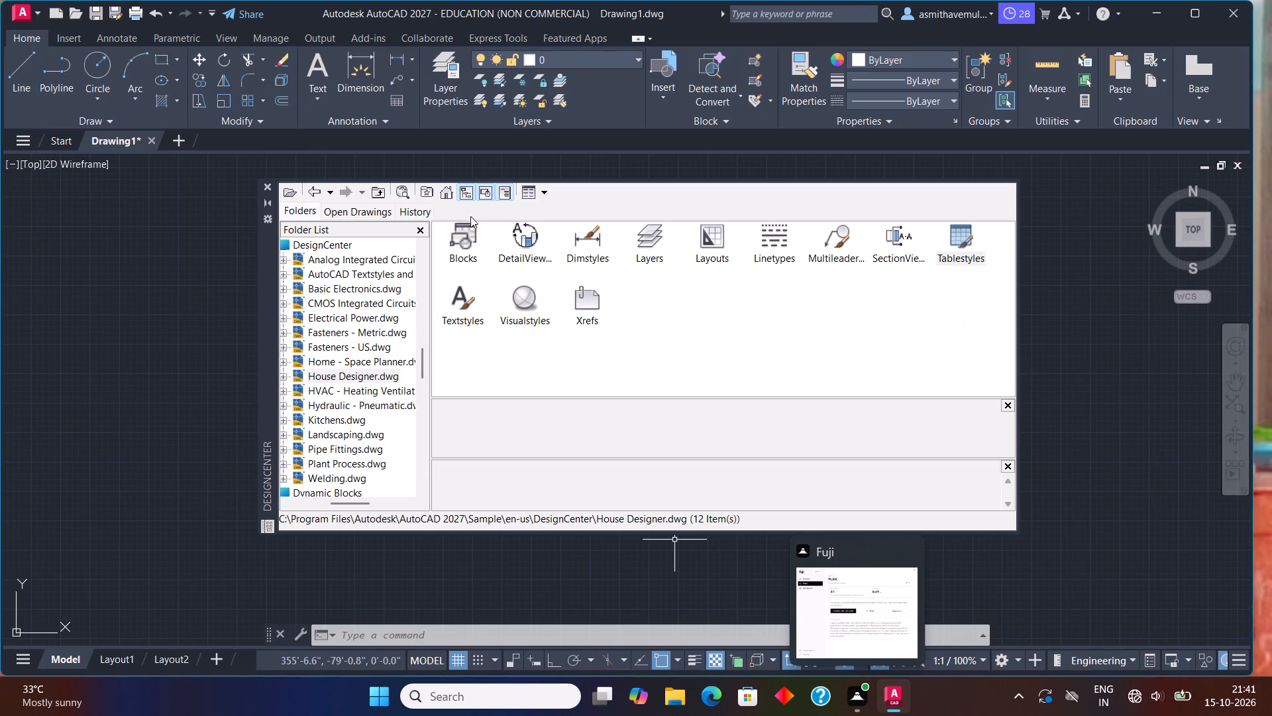
double_click(457, 228)
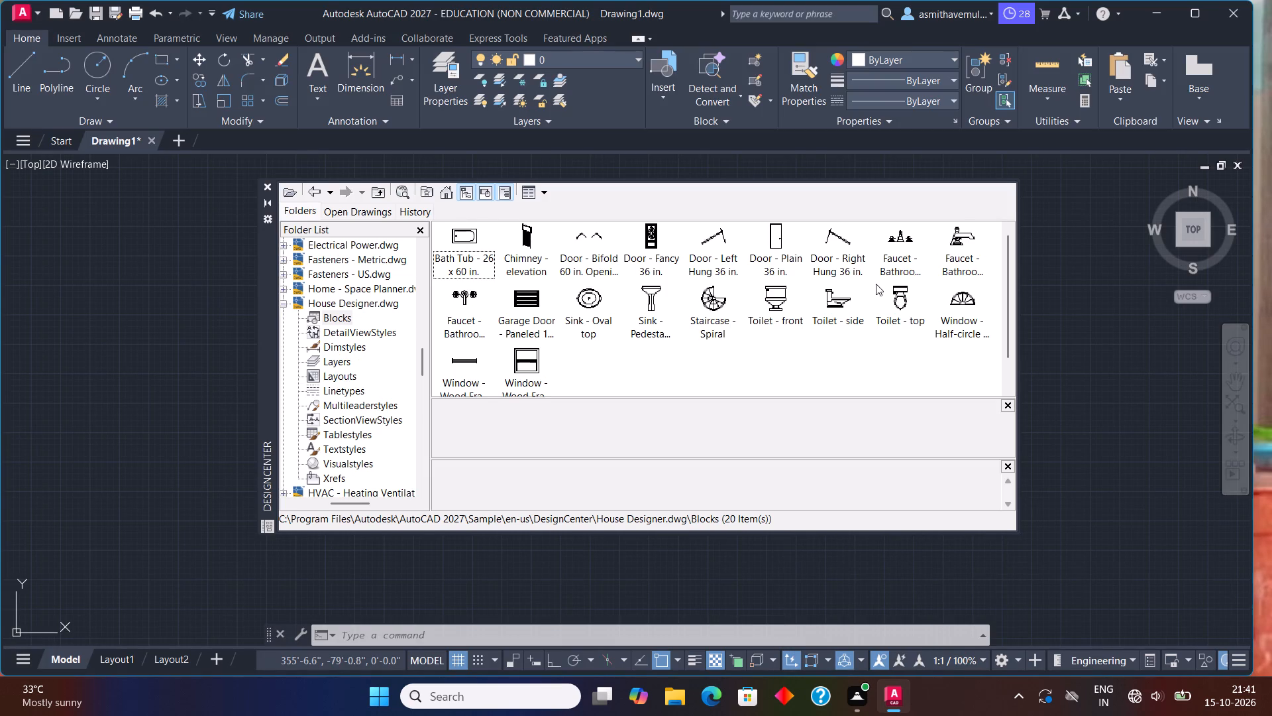
left_click_drag(898, 288, 1045, 392)
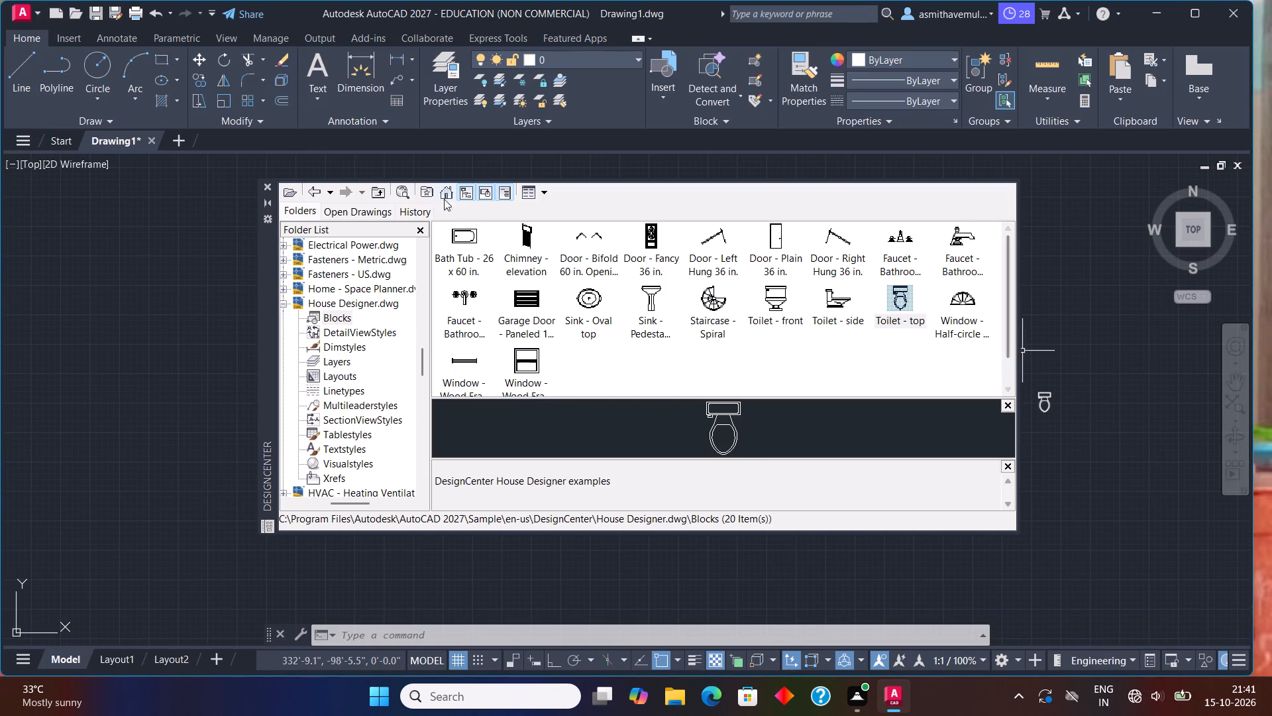
left_click(266, 183)
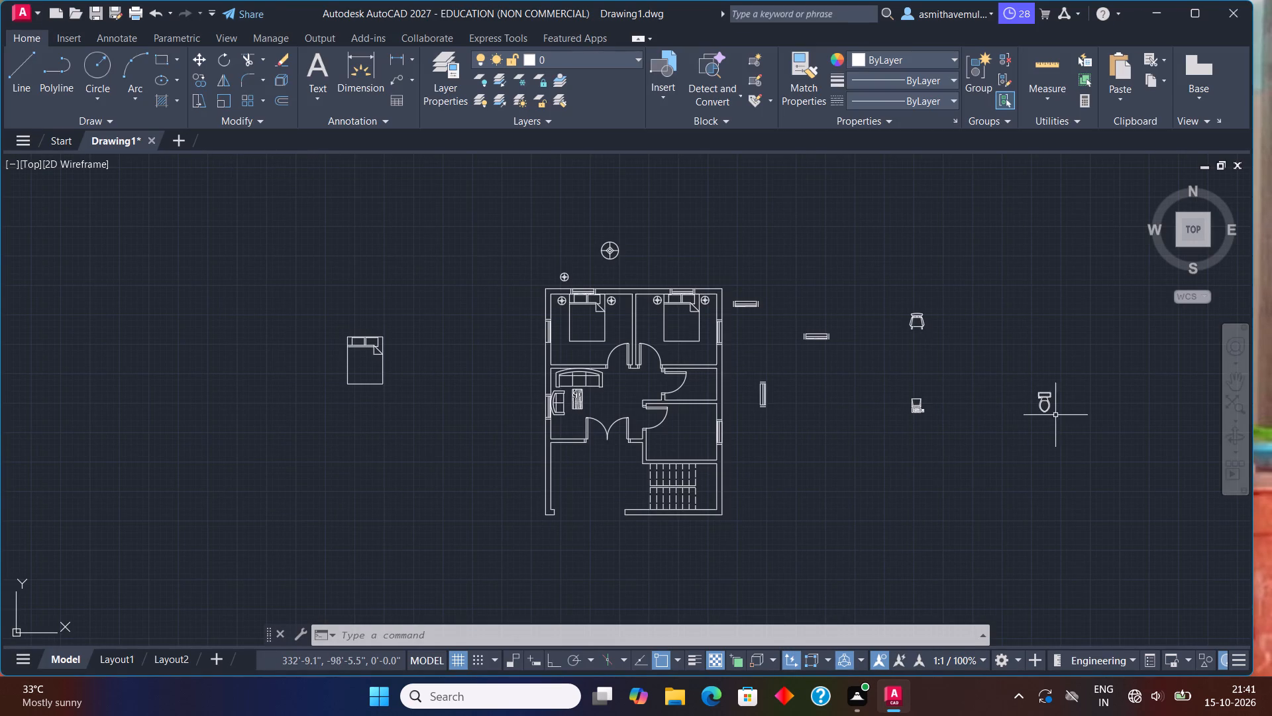
Rotate the toilet about the midpoint of its tank's rear edge so the bowl points roughly west, turning Ortho on.
left_click_drag(1063, 411, 1010, 398)
type("RO")
key("Return")
scroll(1252, 549, "up", 1)
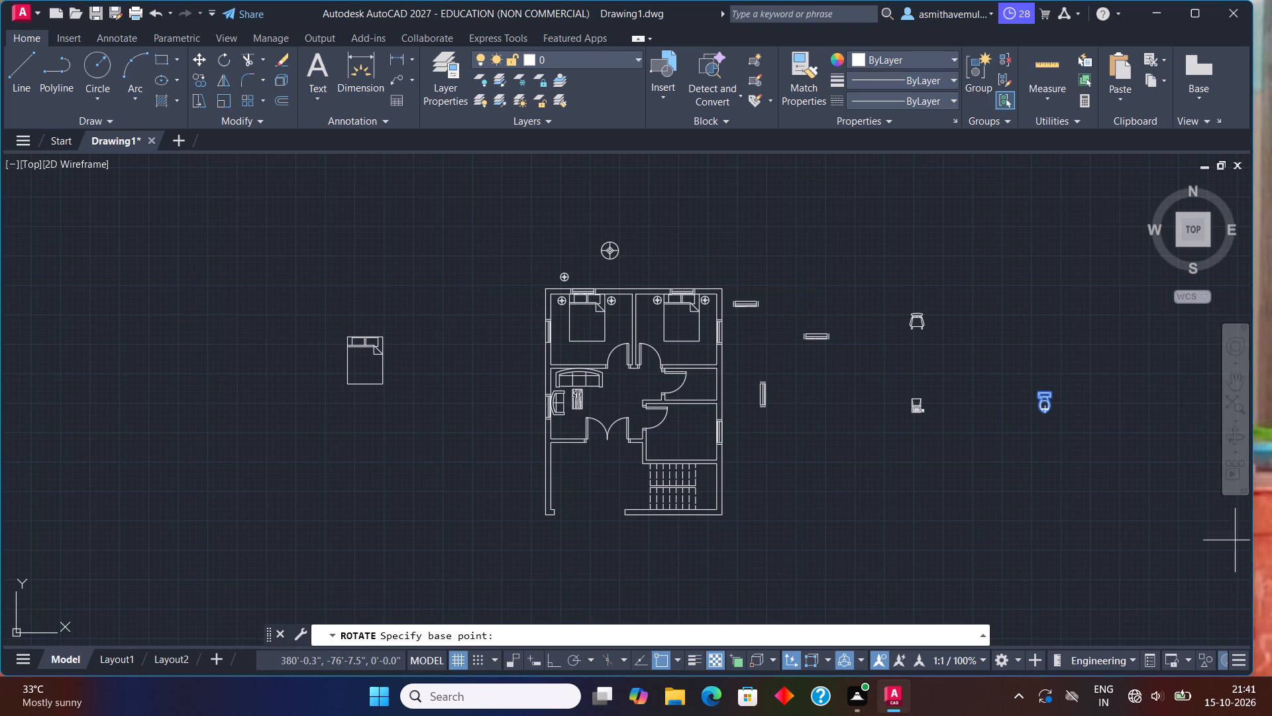
scroll(1214, 534, "up", 1)
scroll(924, 363, "up", 2)
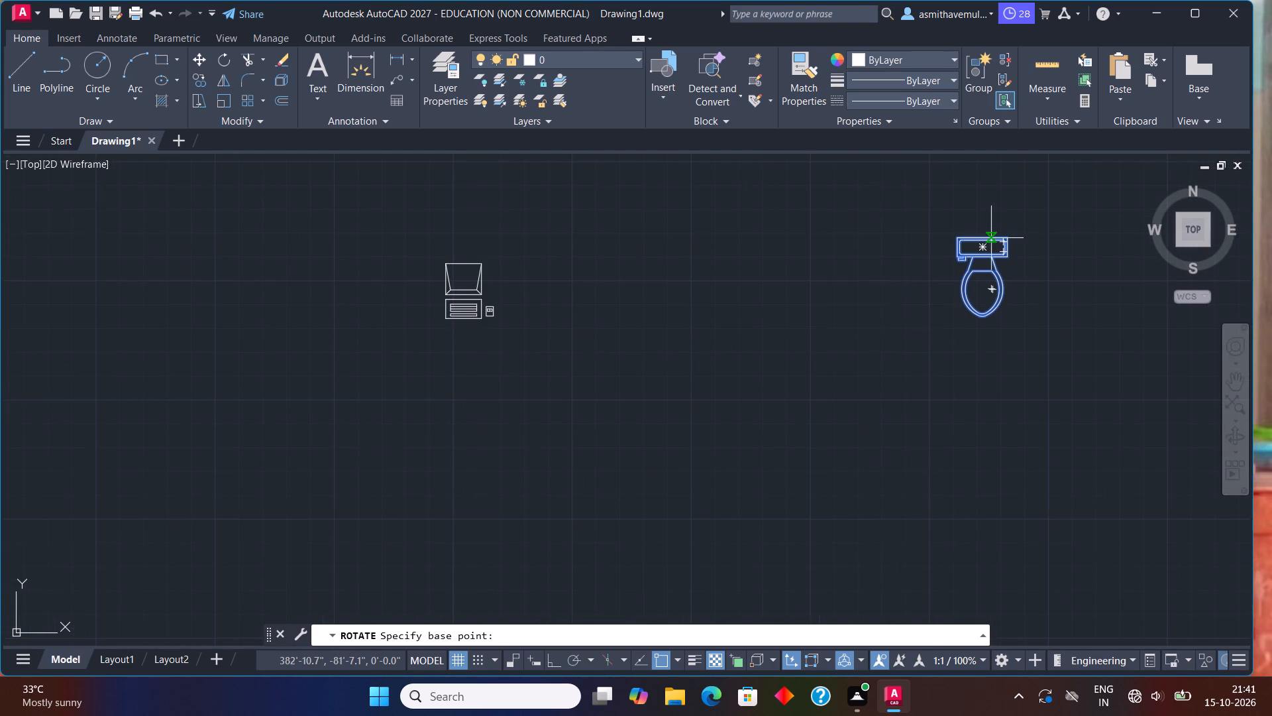
left_click(979, 237)
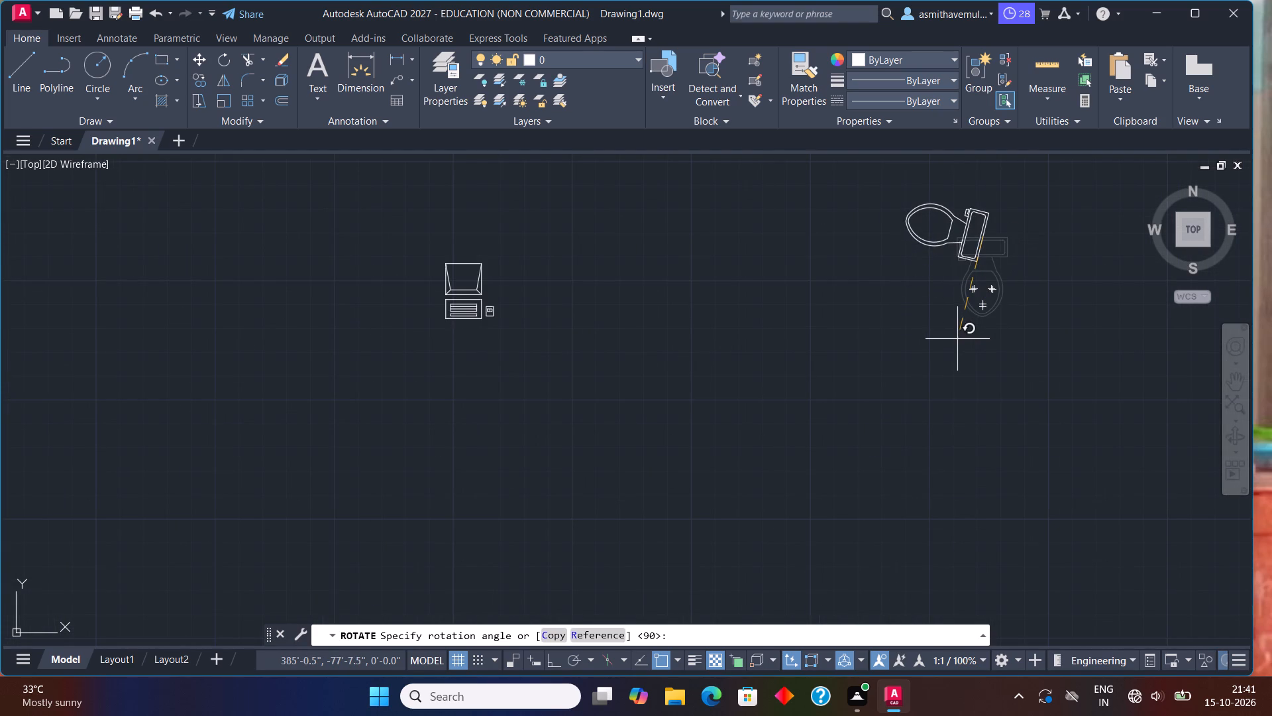
key("F8")
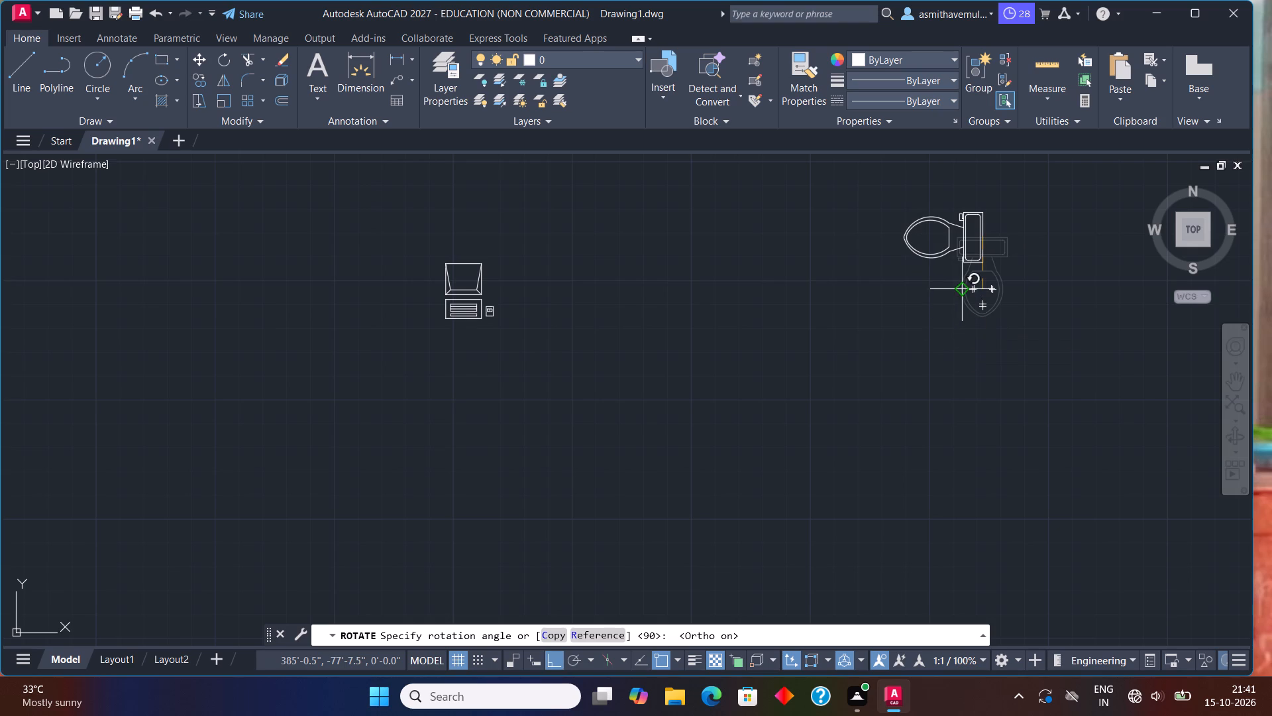
left_click(959, 288)
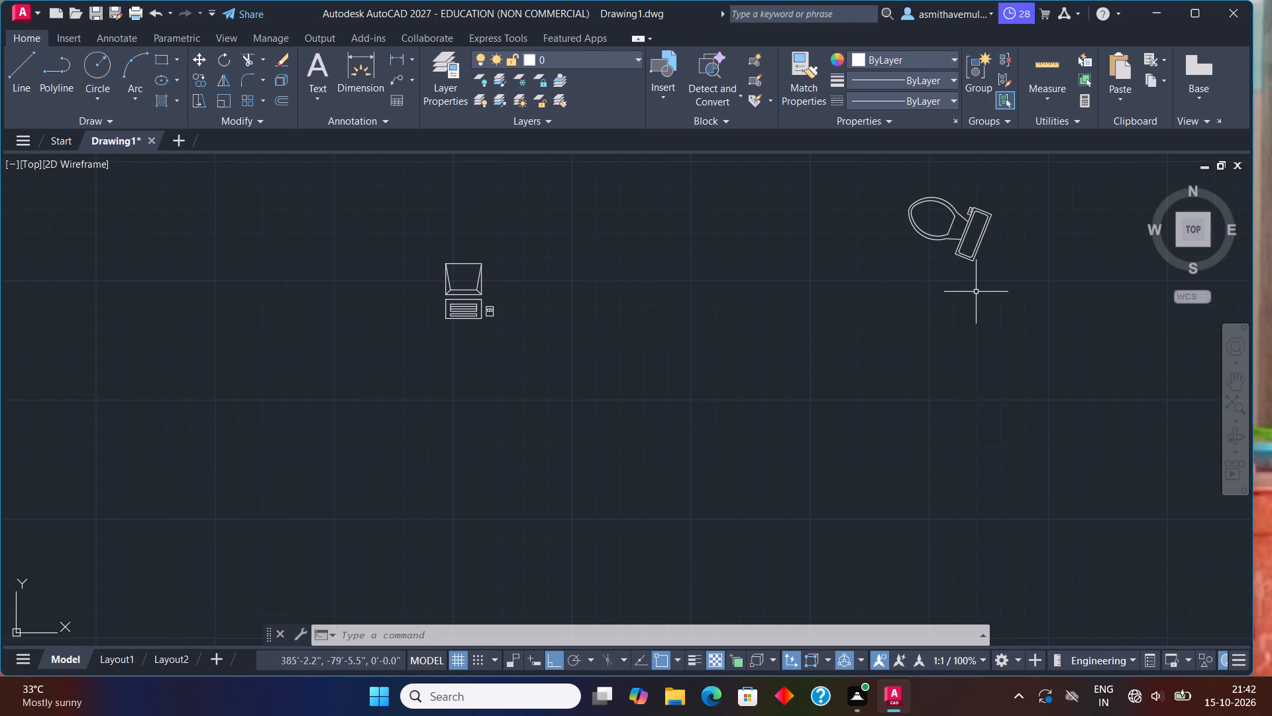
Insert another Toilet - top block from DesignCenter's House Designer.dwg into the empty space just southeast of the floor plan.
key("ctrl+2")
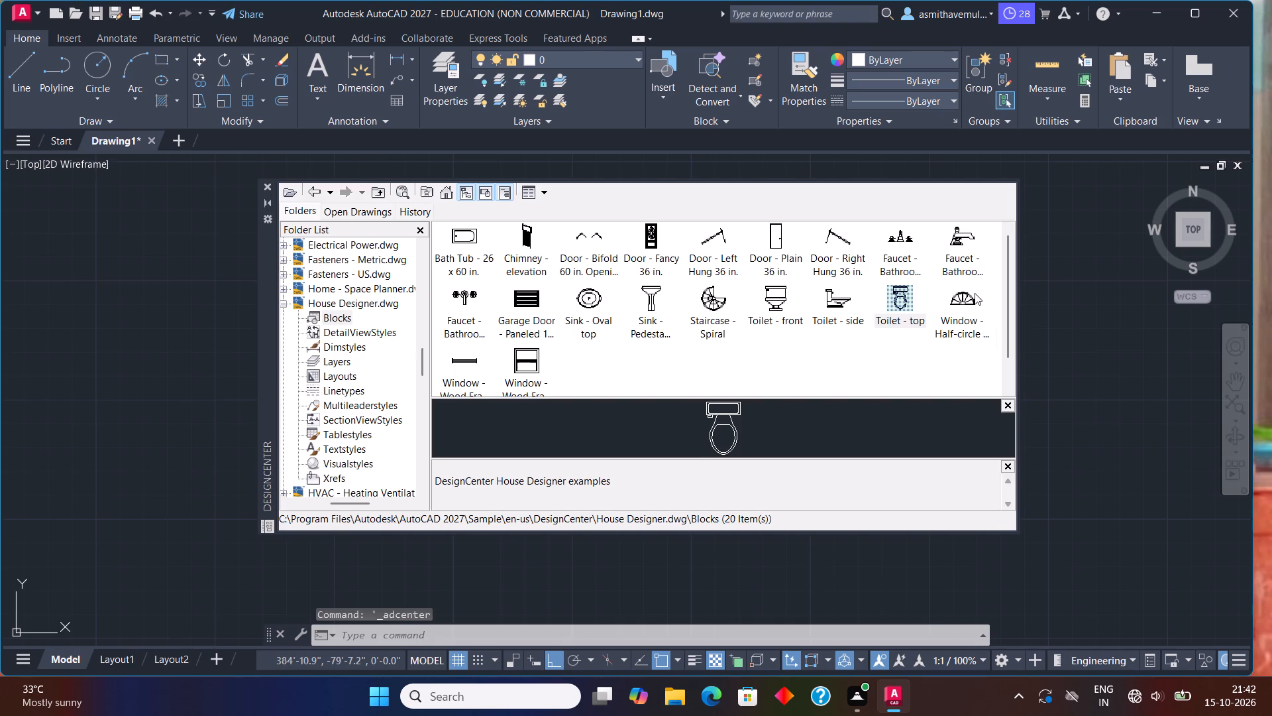
scroll(154, 303, "down", 4)
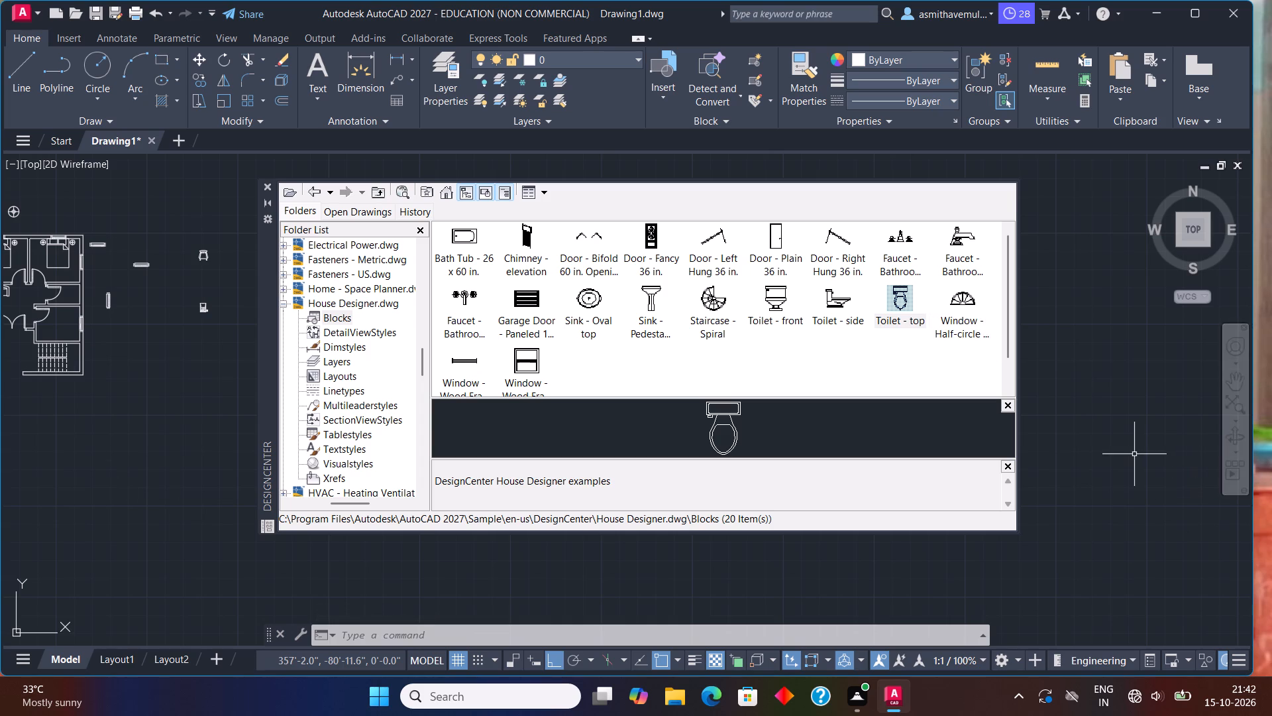
left_click_drag(896, 288, 443, 328)
left_click_drag(443, 328, 134, 363)
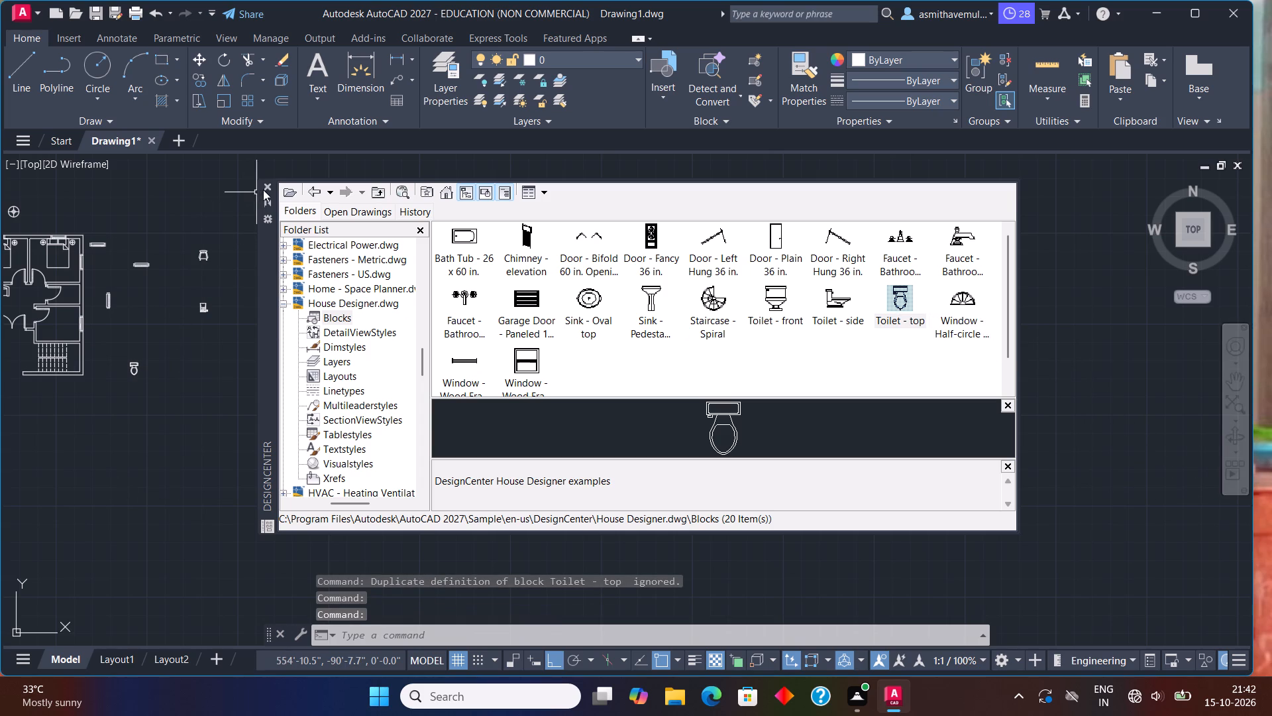
left_click(267, 186)
Rotate the new toilet 90° clockwise about the midpoint of its tank's rear edge so the bowl points west.
middle_click_drag(225, 265, 663, 254)
scroll(595, 355, "up", 1)
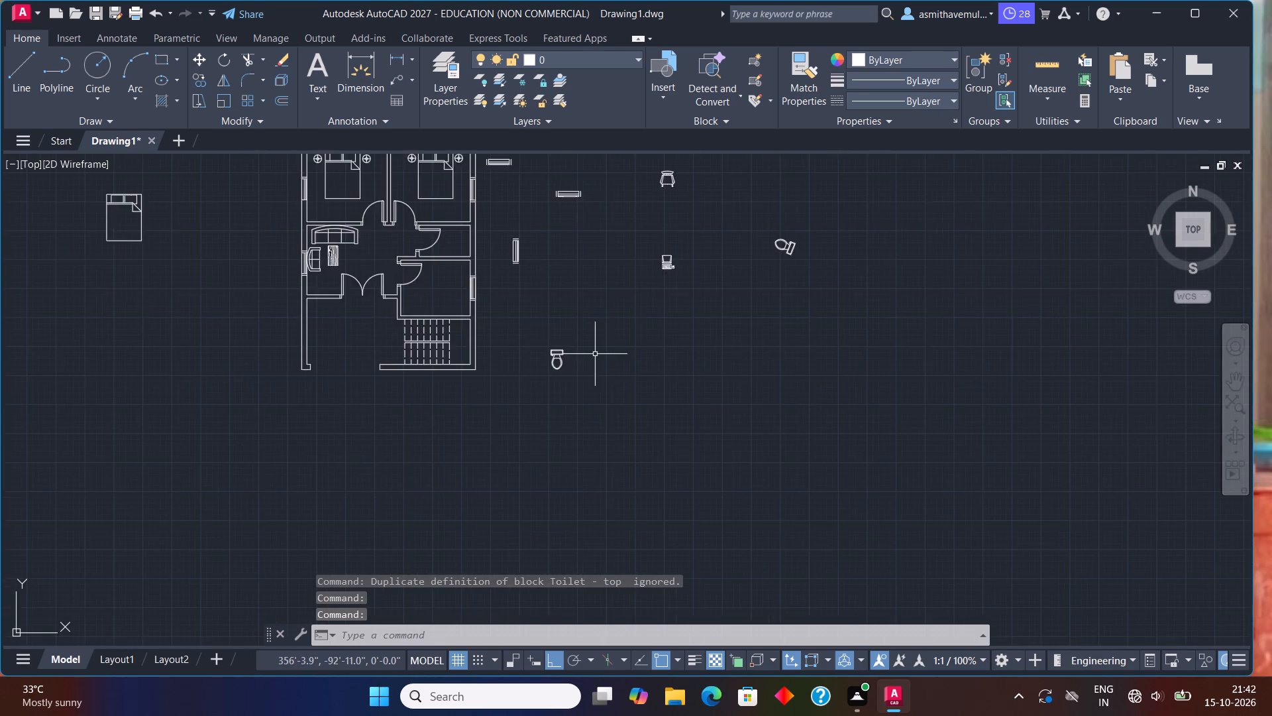
scroll(595, 354, "up", 1)
middle_click_drag(586, 347, 635, 394)
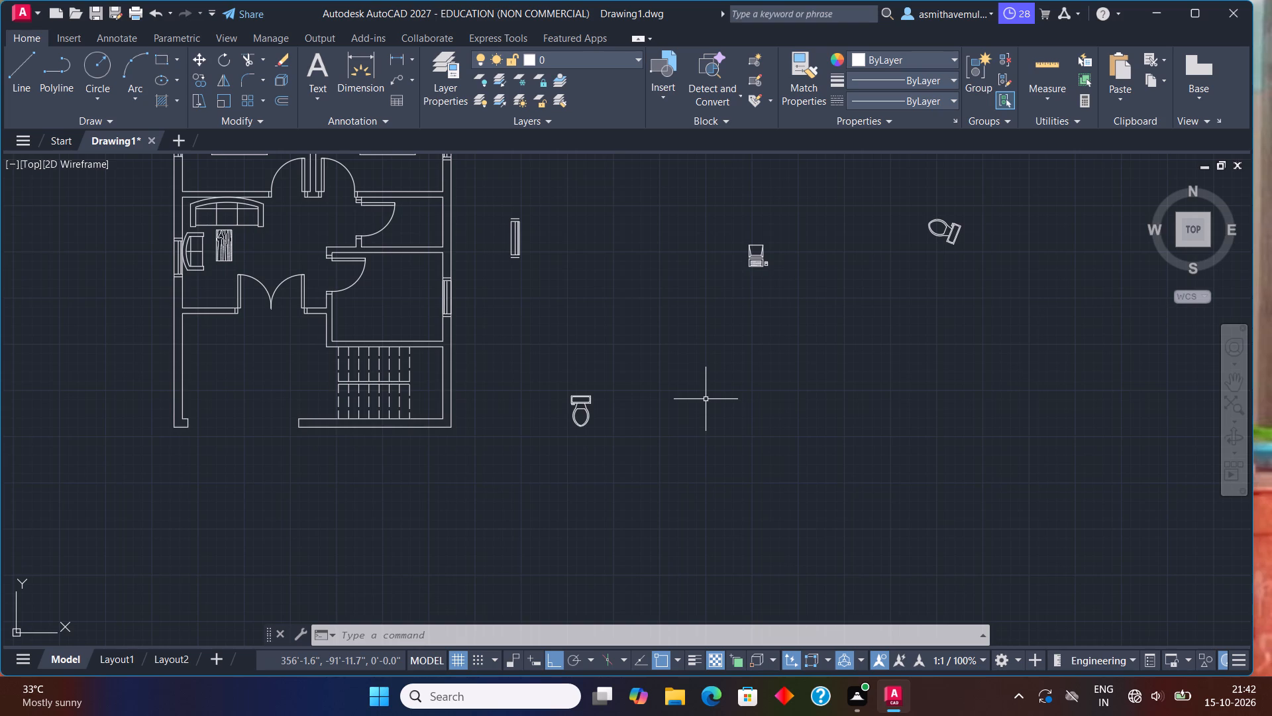
left_click(582, 398)
type("RO")
key("Return")
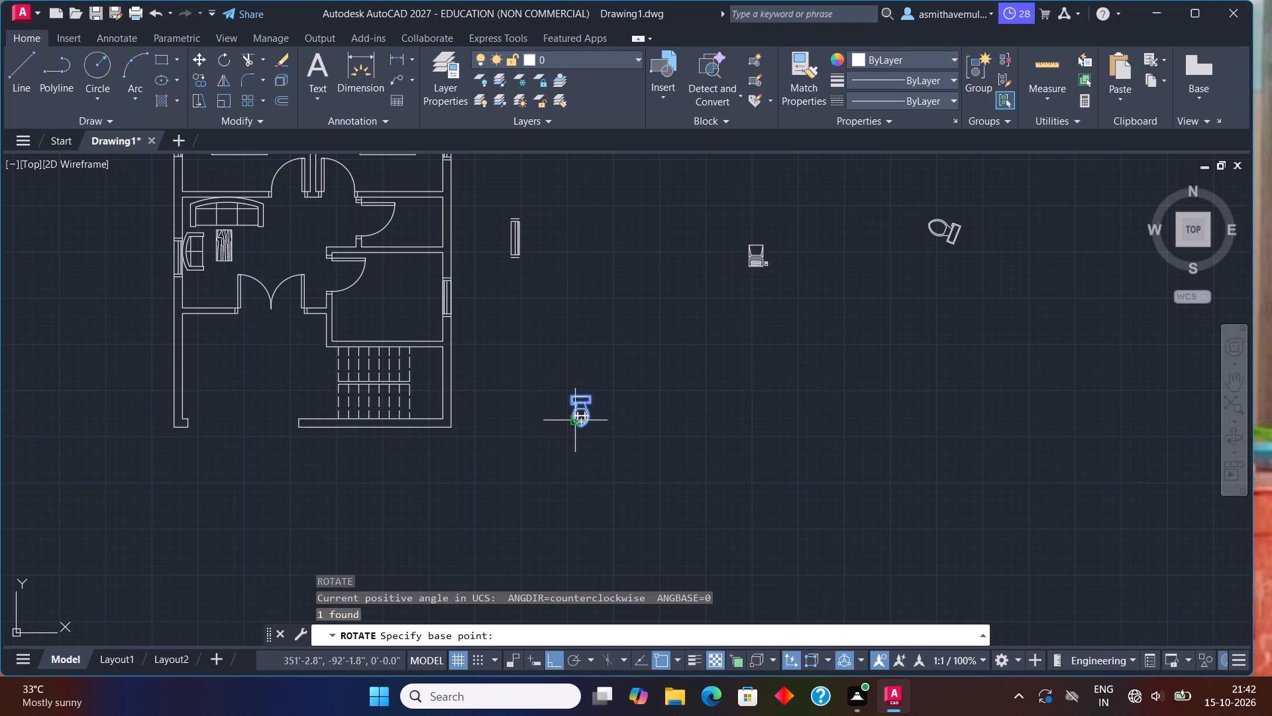
scroll(564, 414, "up", 1)
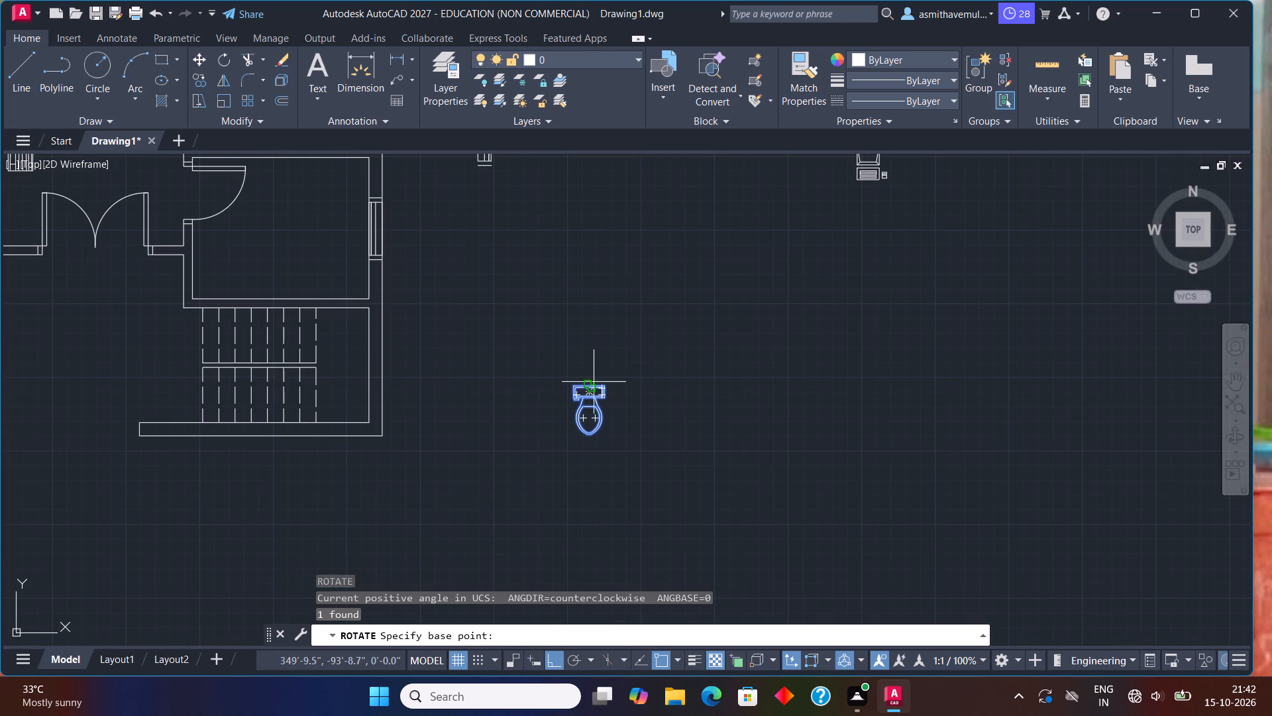
left_click(594, 382)
left_click(616, 434)
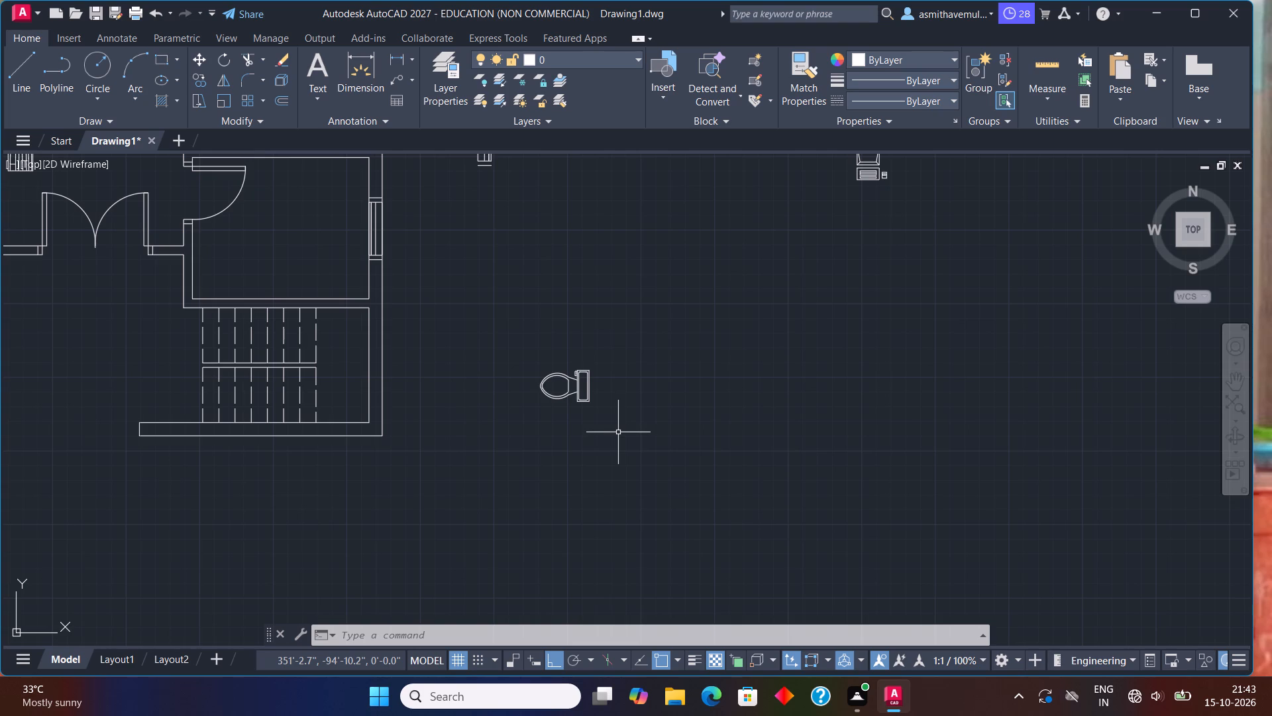
Move the toilet by its tank's rear midpoint onto the inner east wall of the small room below the east bedroom, with Ortho off.
left_click(588, 386)
key("m")
key("Return")
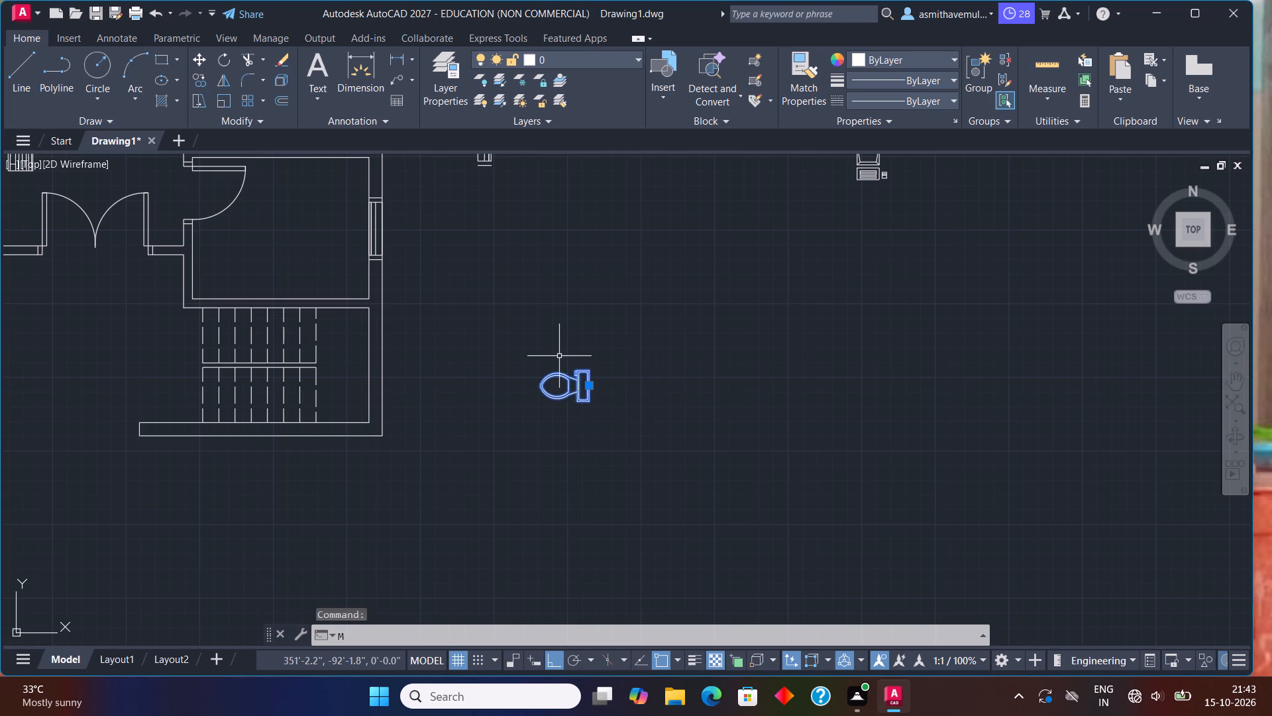
left_click(590, 385)
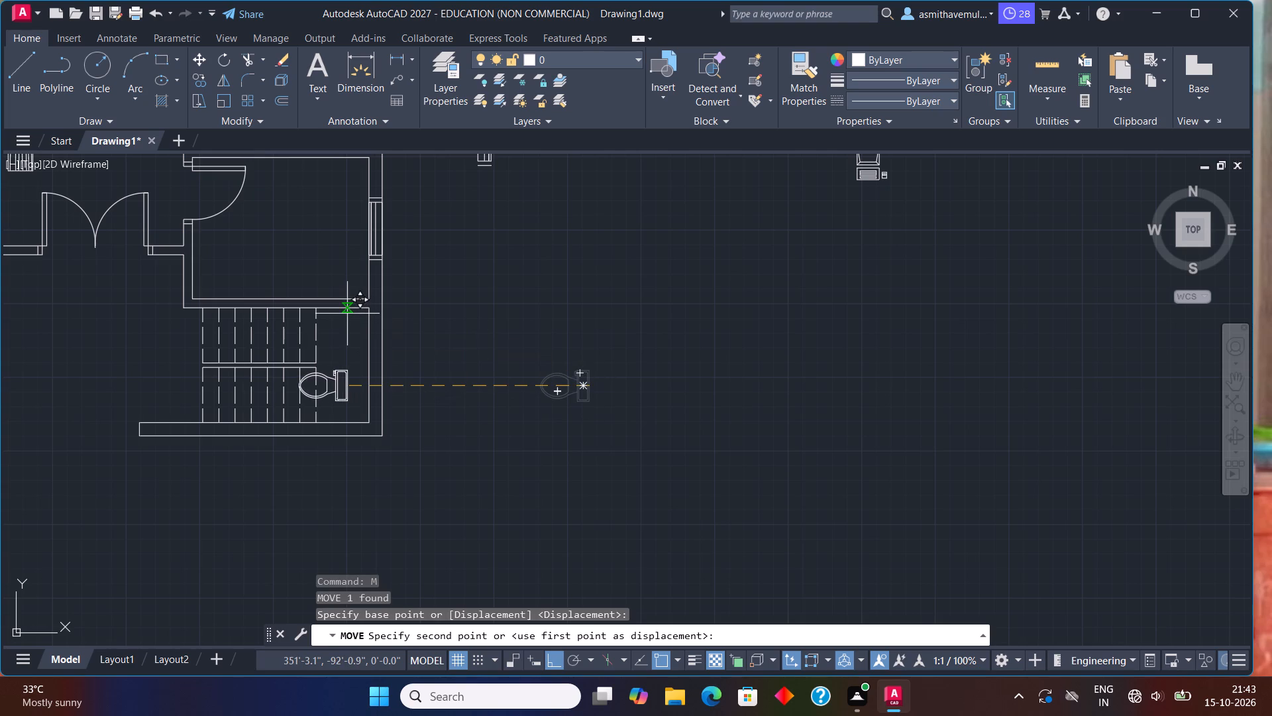
key("F8")
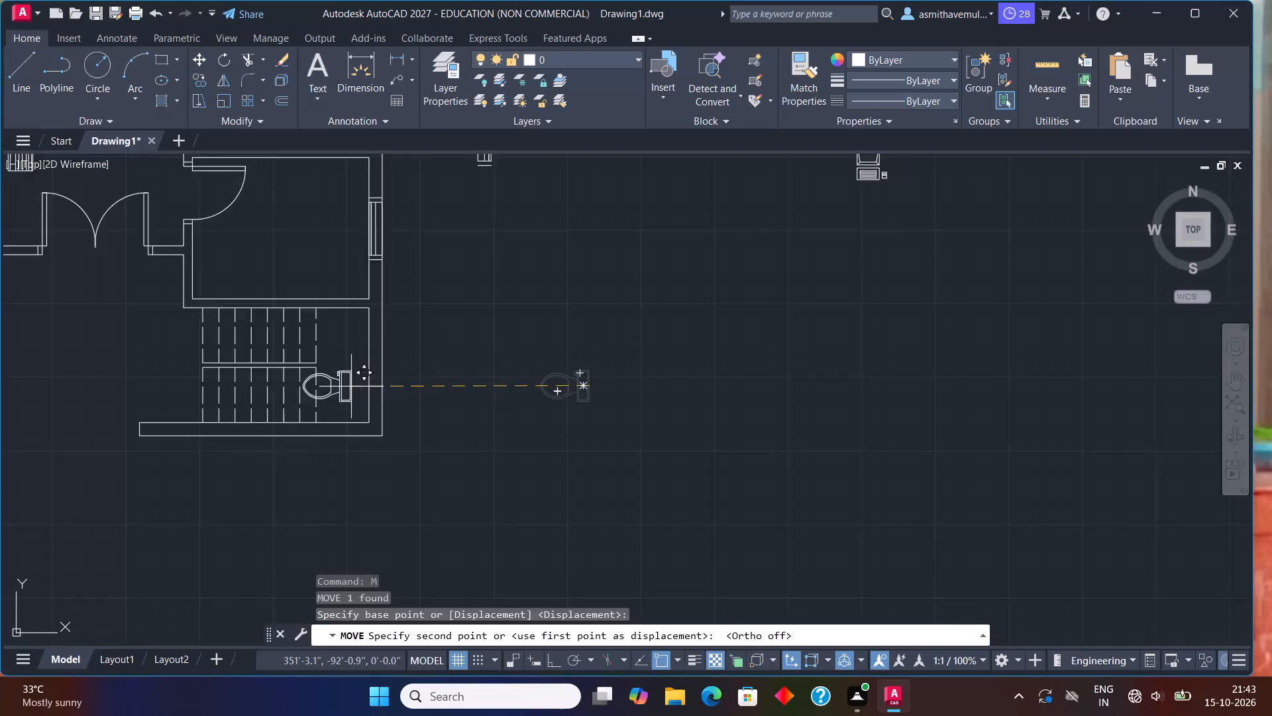
scroll(351, 386, "down", 2)
middle_click_drag(402, 442, 514, 609)
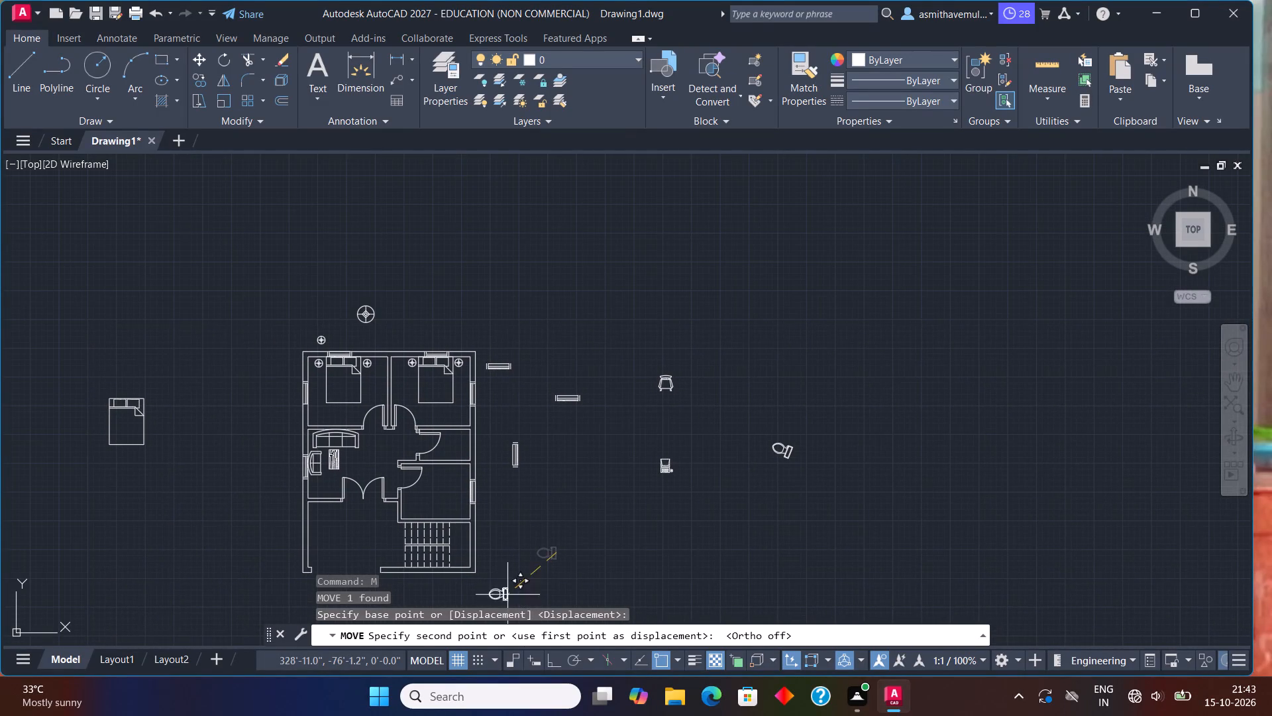
scroll(474, 455, "up", 3)
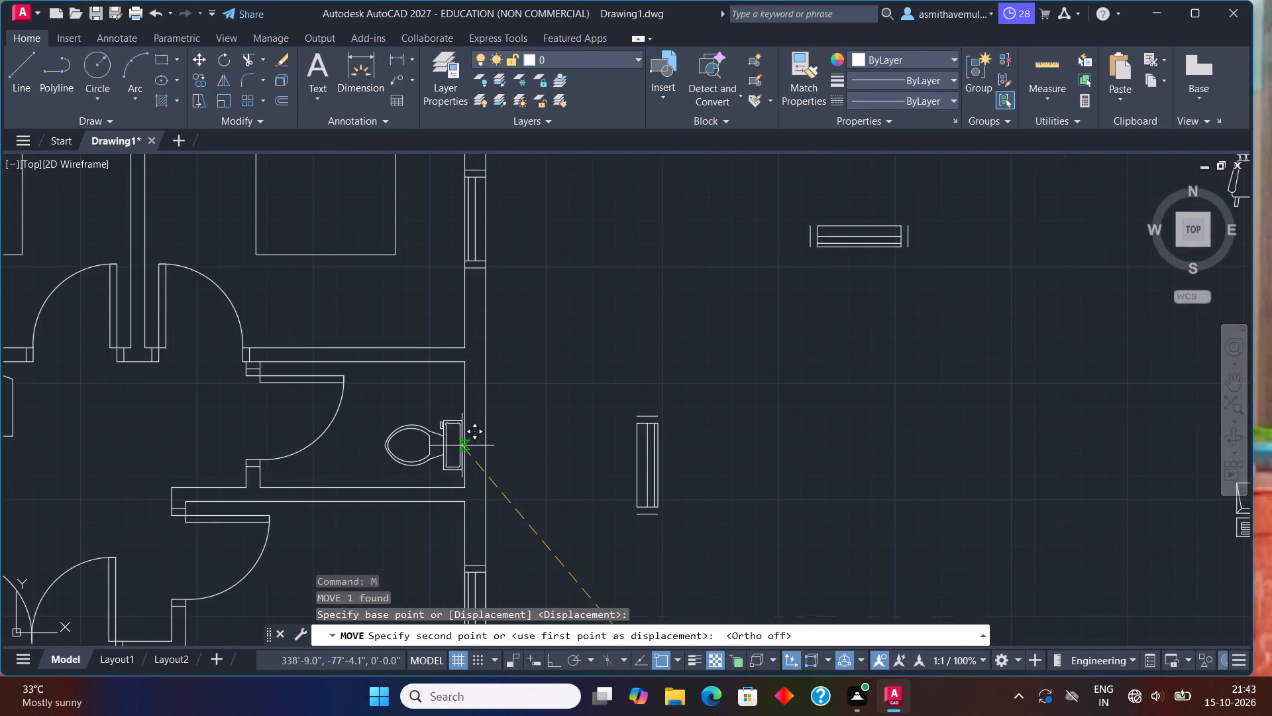
scroll(461, 444, "up", 2)
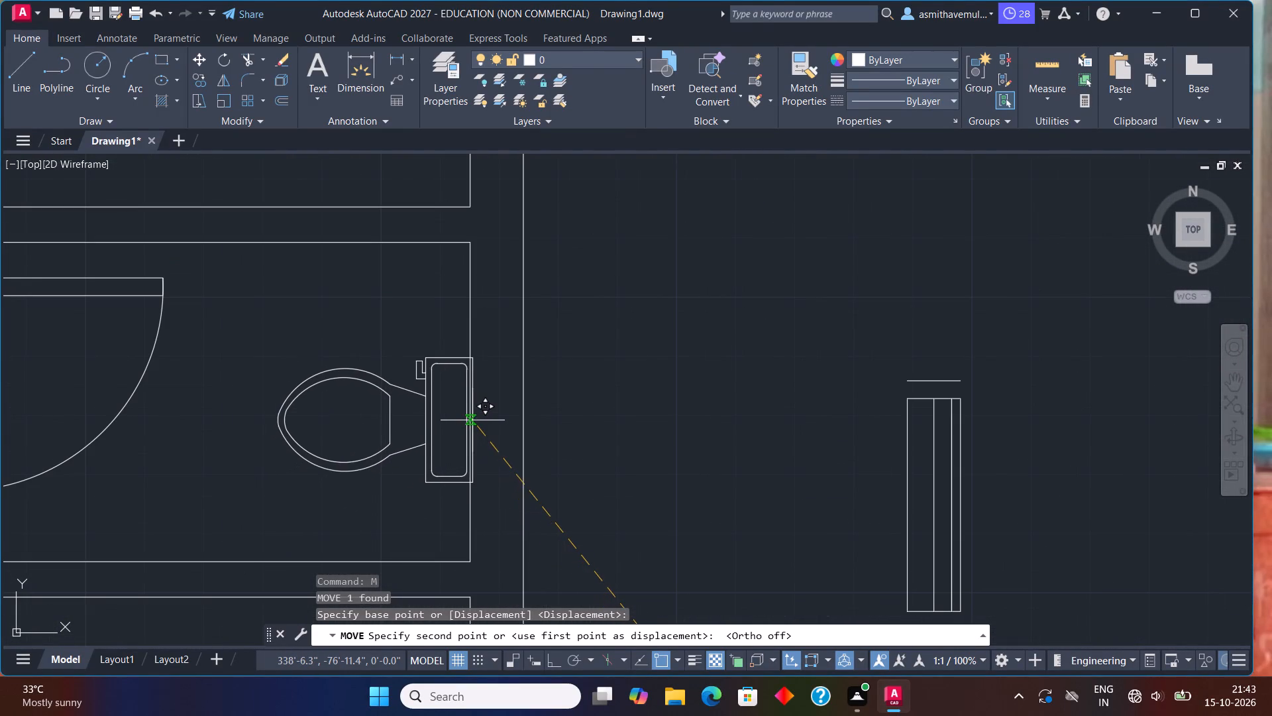
scroll(469, 417, "up", 2)
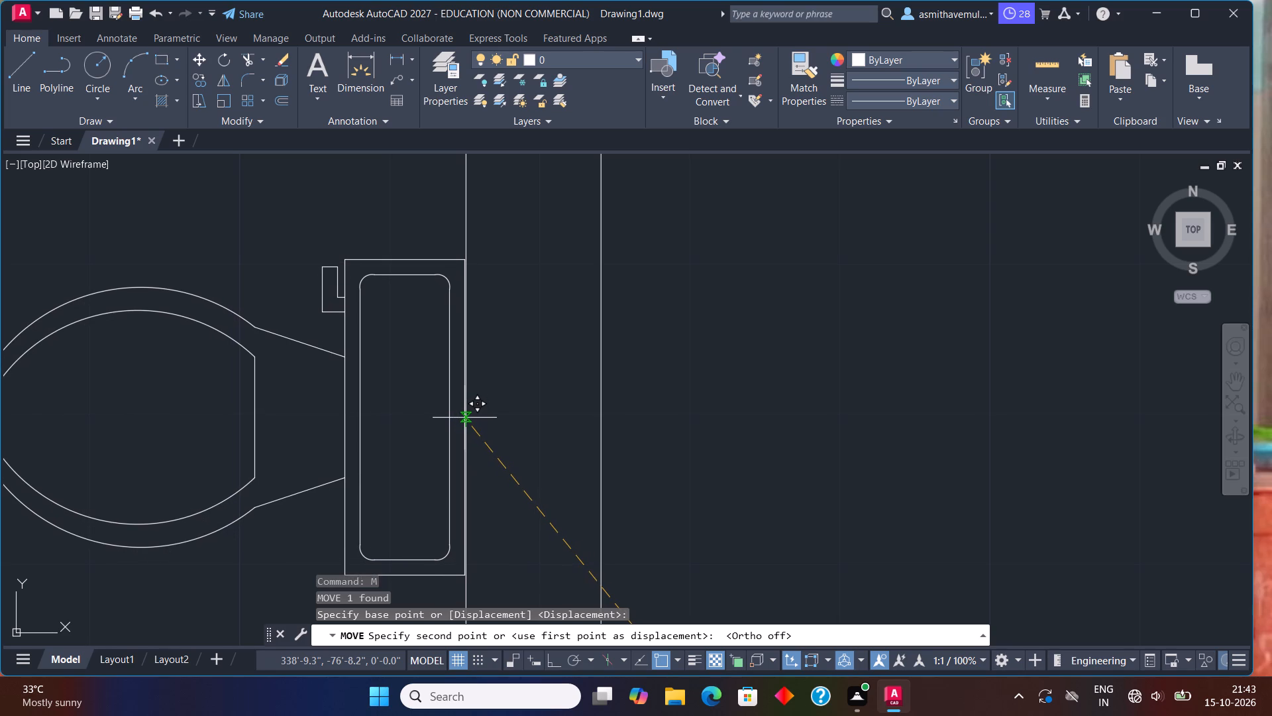
scroll(464, 417, "up", 5)
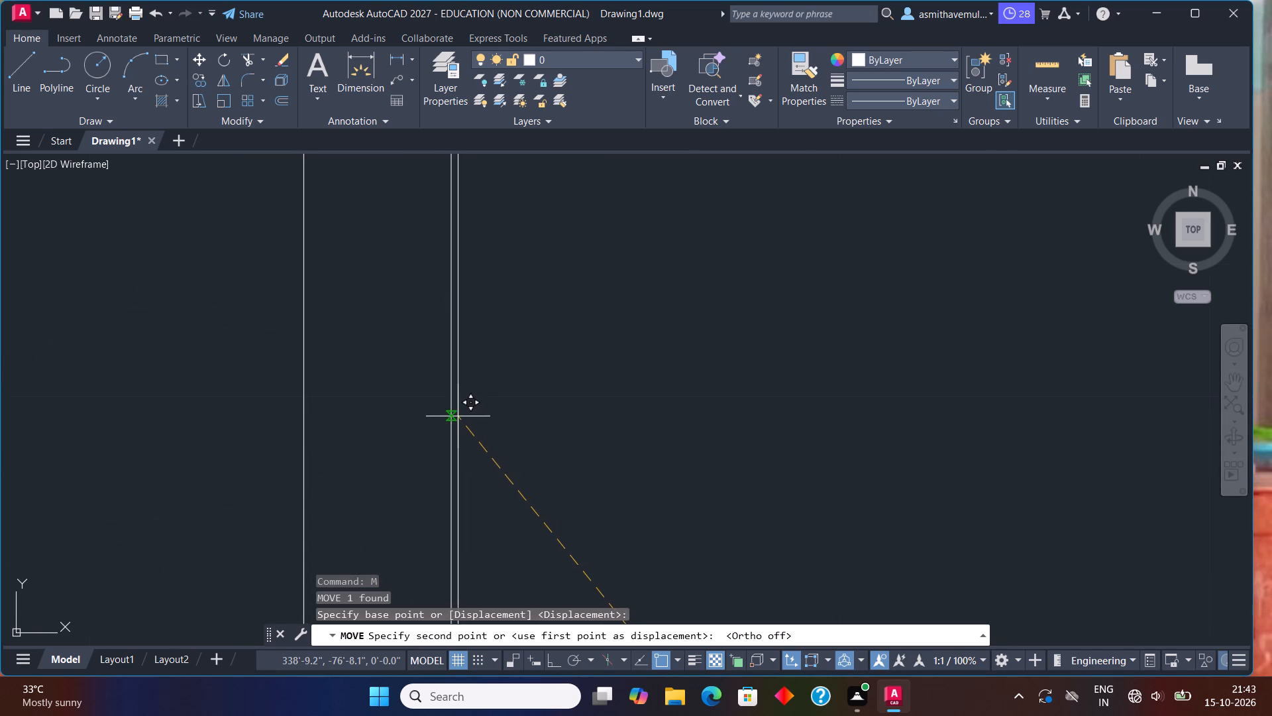
left_click(452, 414)
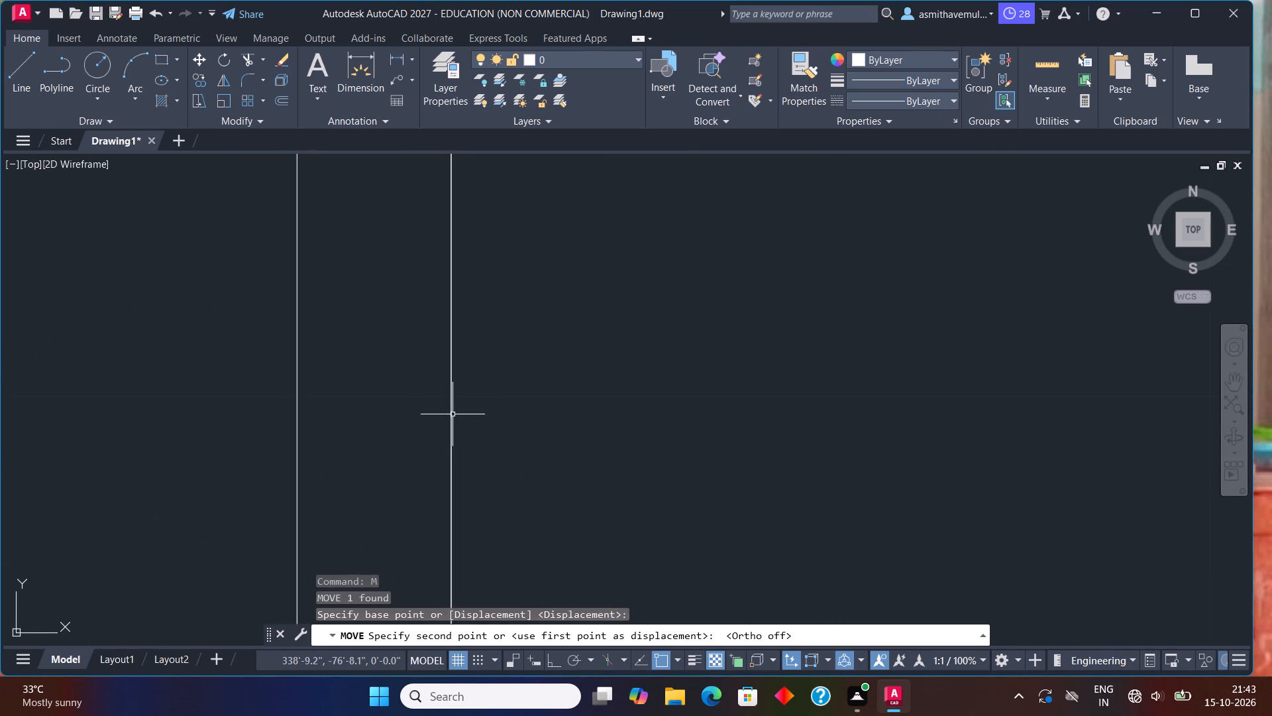
Draw a rectangle 1'6" long and 9" wide in the empty space east of the toilet room, beside the loose window.
scroll(597, 413, "down", 6)
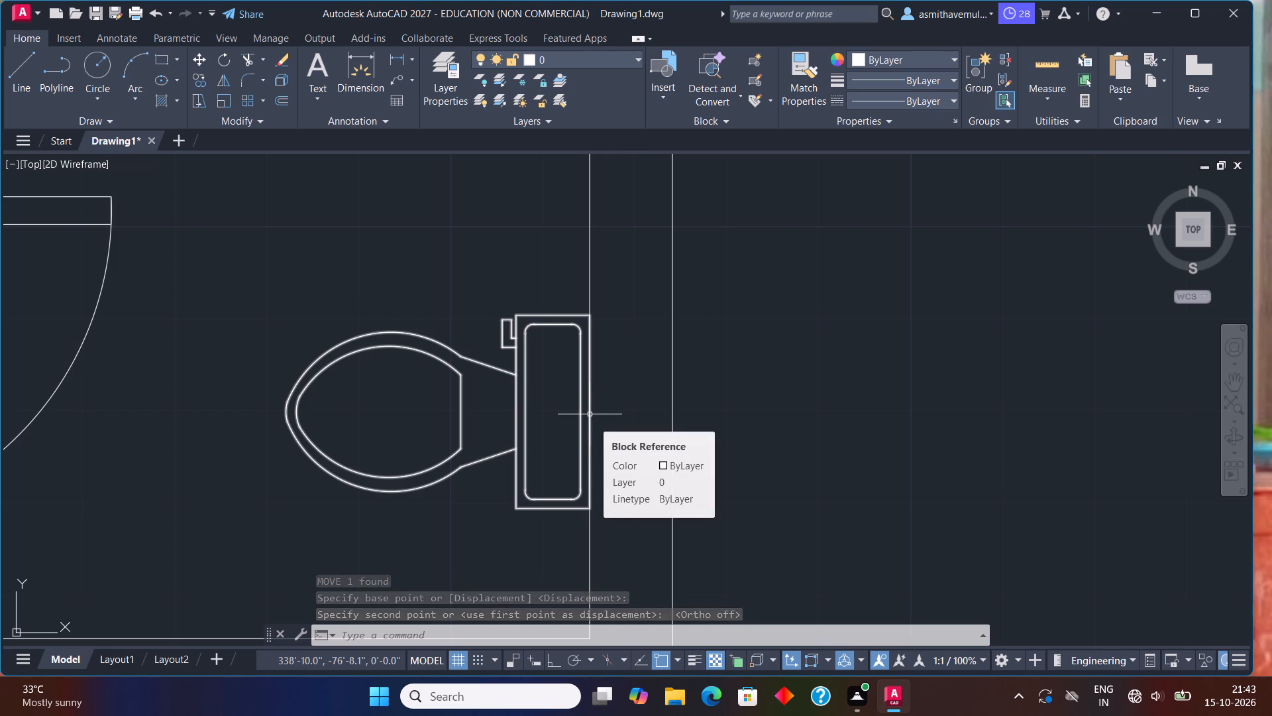
scroll(722, 371, "down", 1)
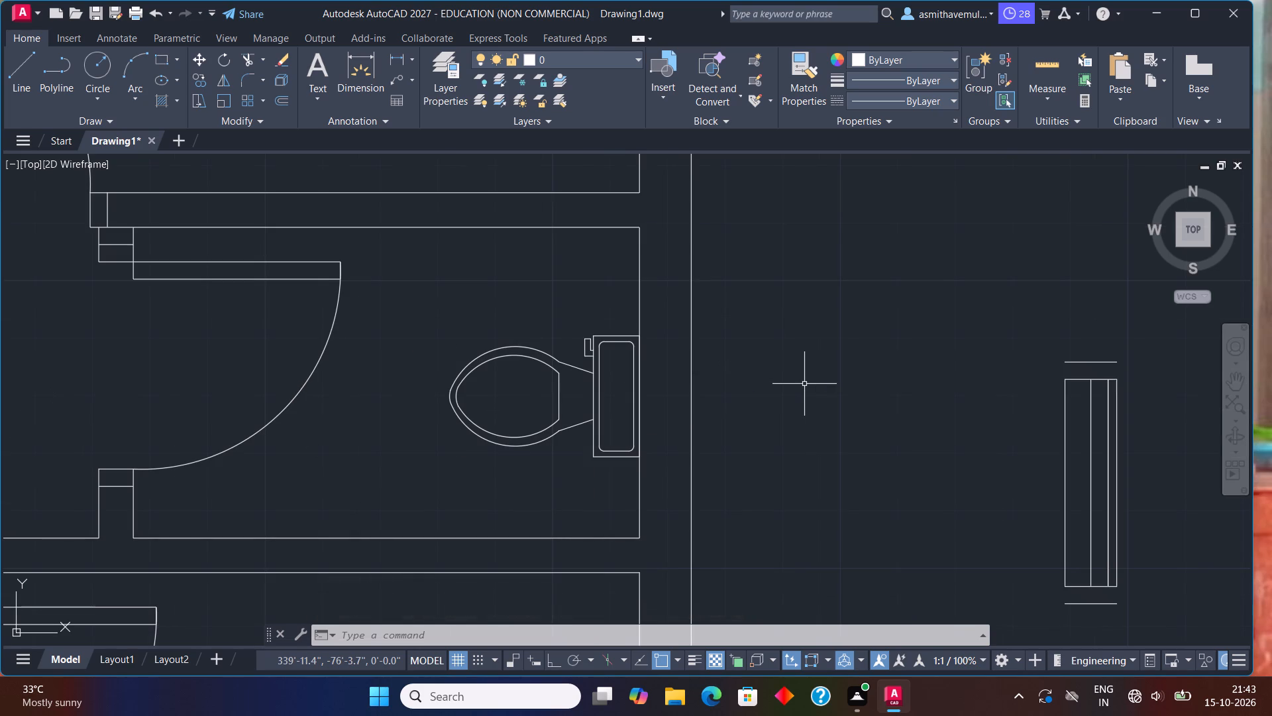
type("REC")
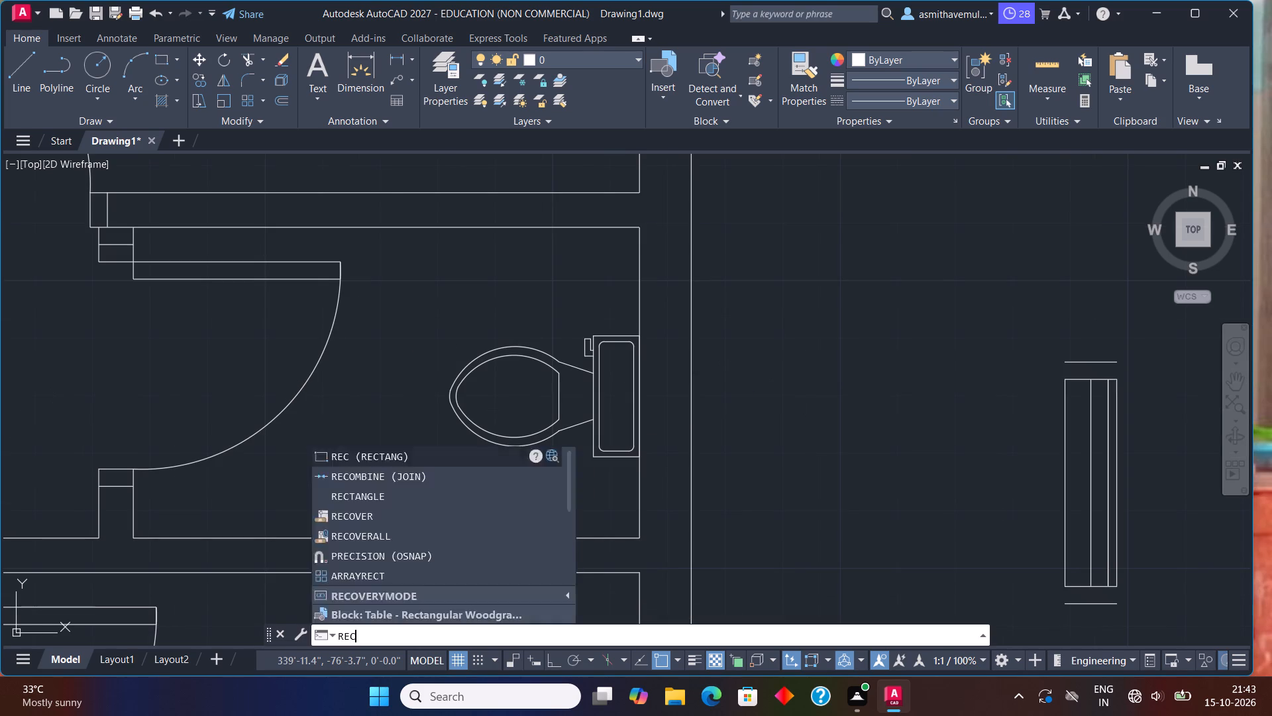
key("Return")
left_click(809, 383)
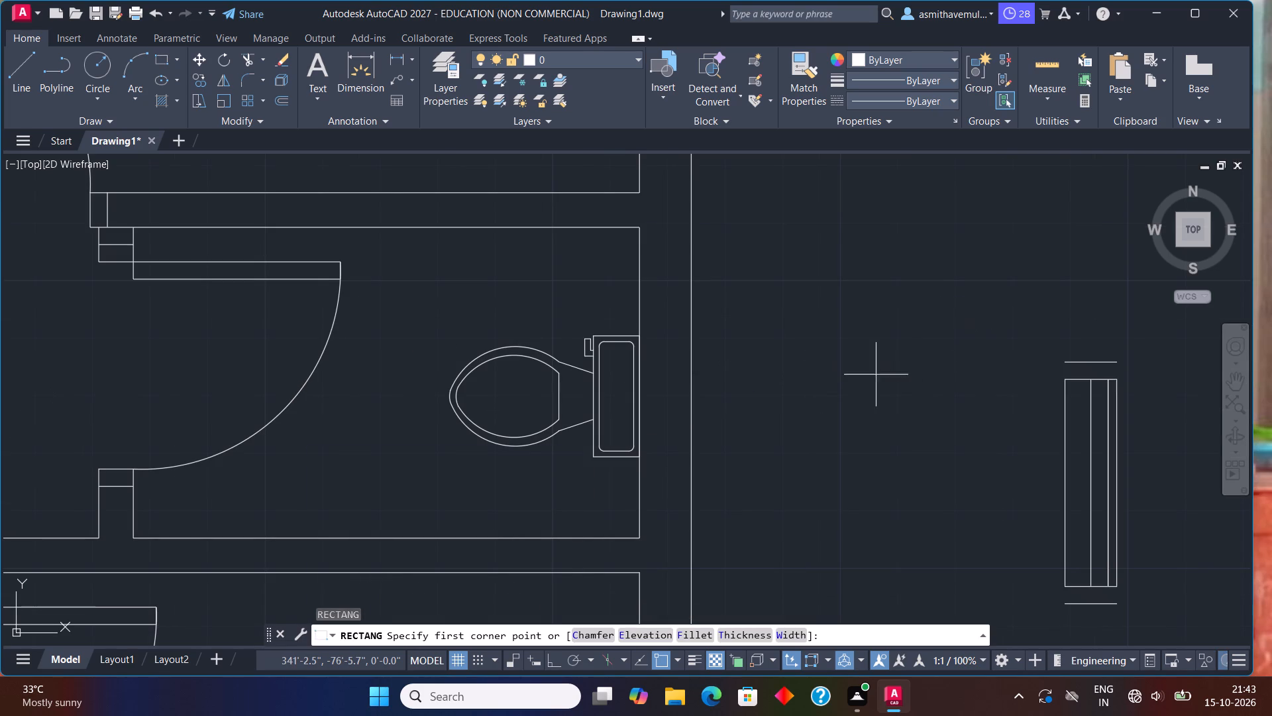
left_click_drag(866, 385, 880, 375)
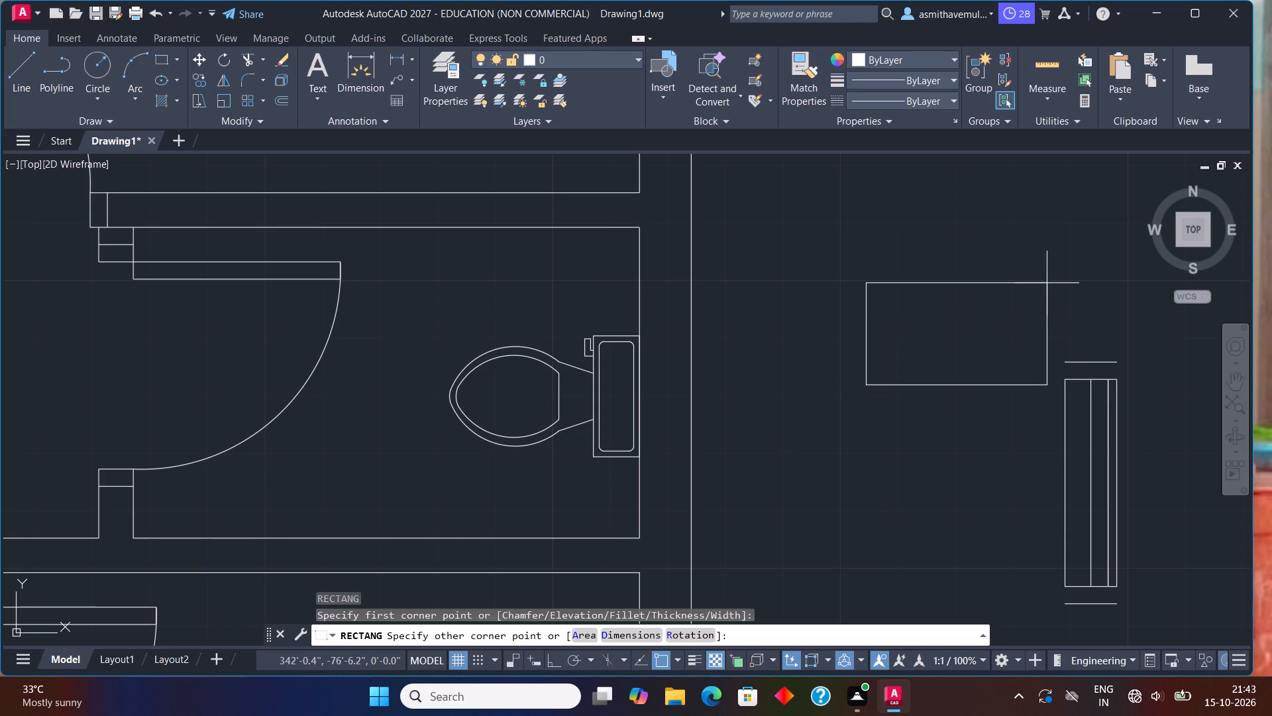
key("d")
key("Return")
type("1'")
key("6")
key("shift+quotedbl")
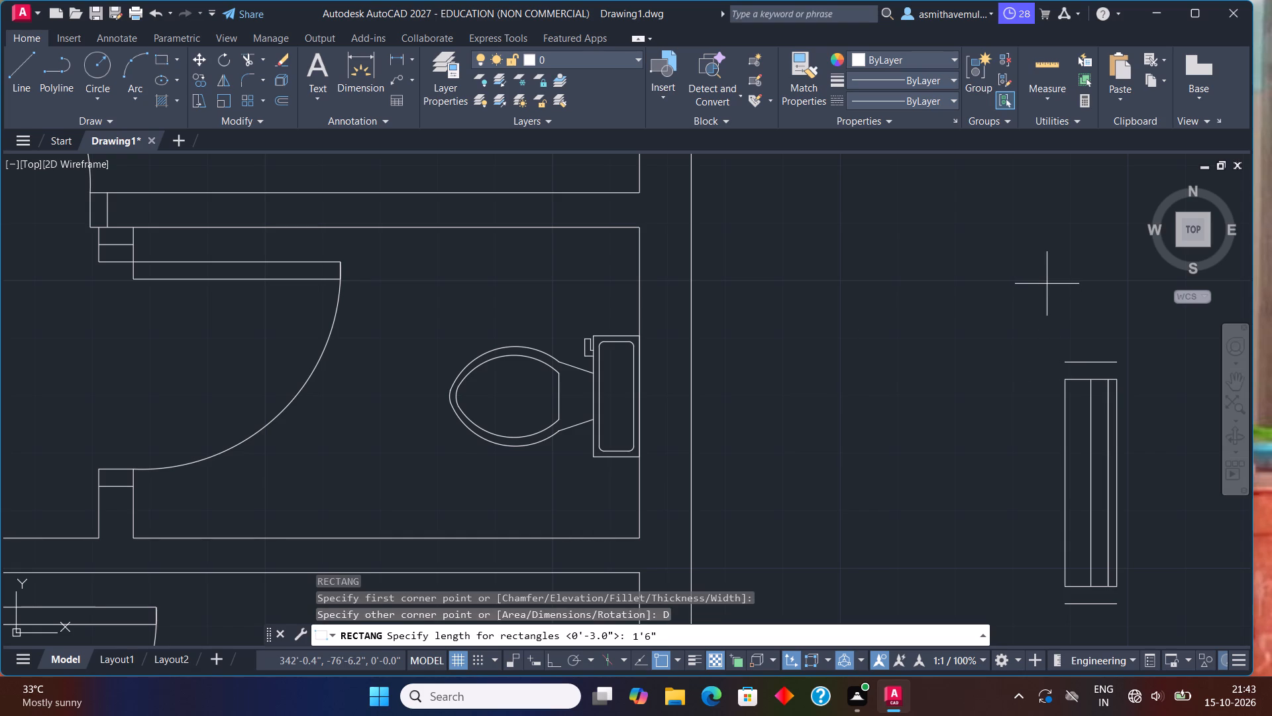
key("Return")
type("9\"")
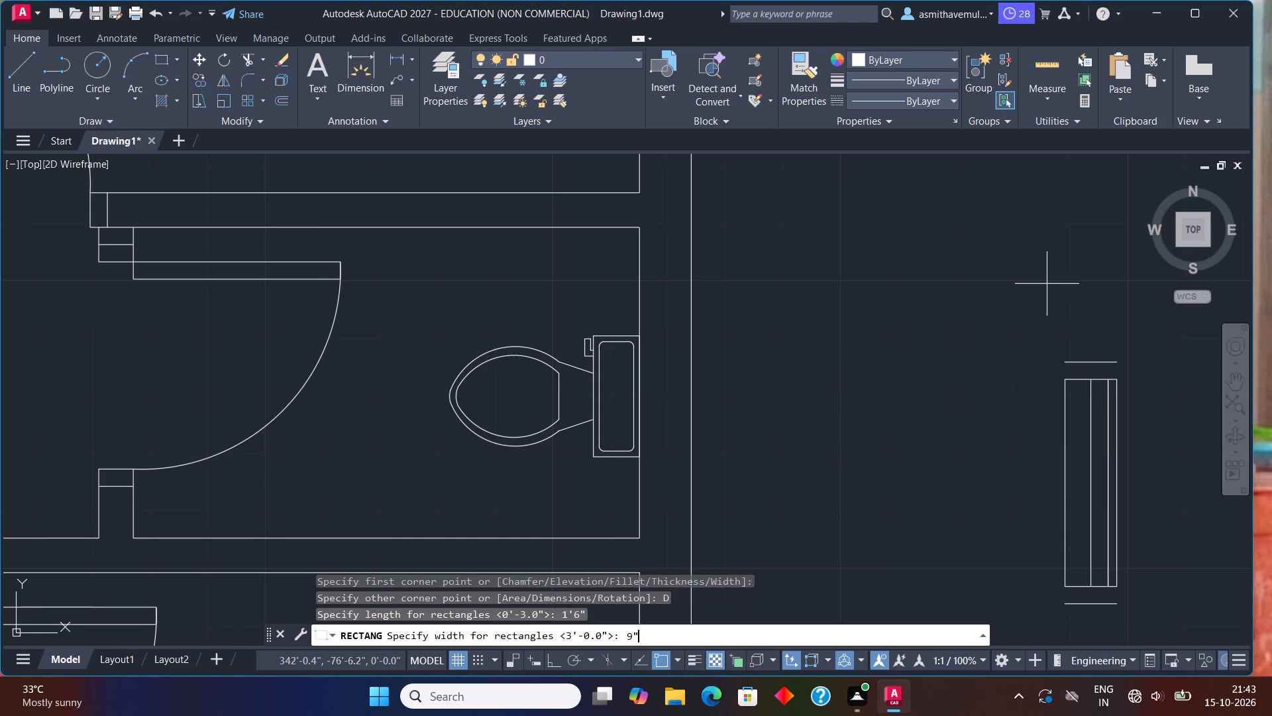
key("Return")
left_click(1063, 293)
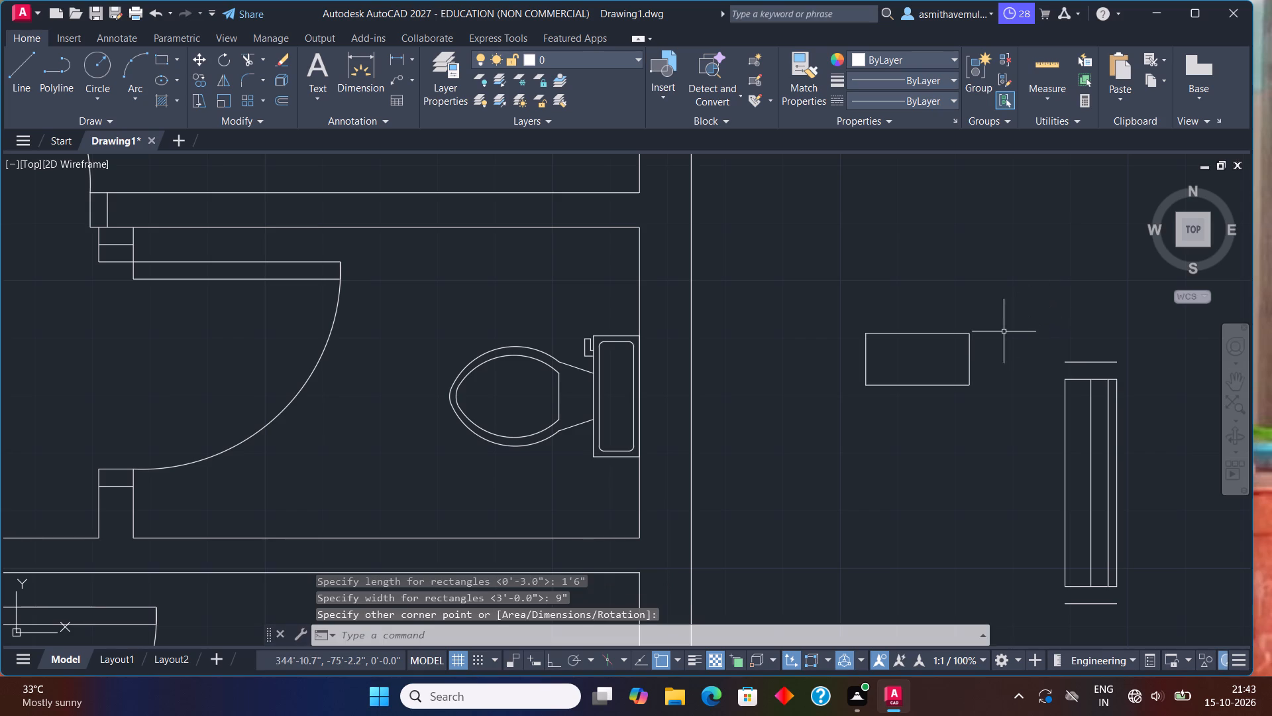
Explode the 1'6" by 9" rectangle into separate lines.
left_click(966, 332)
key("x")
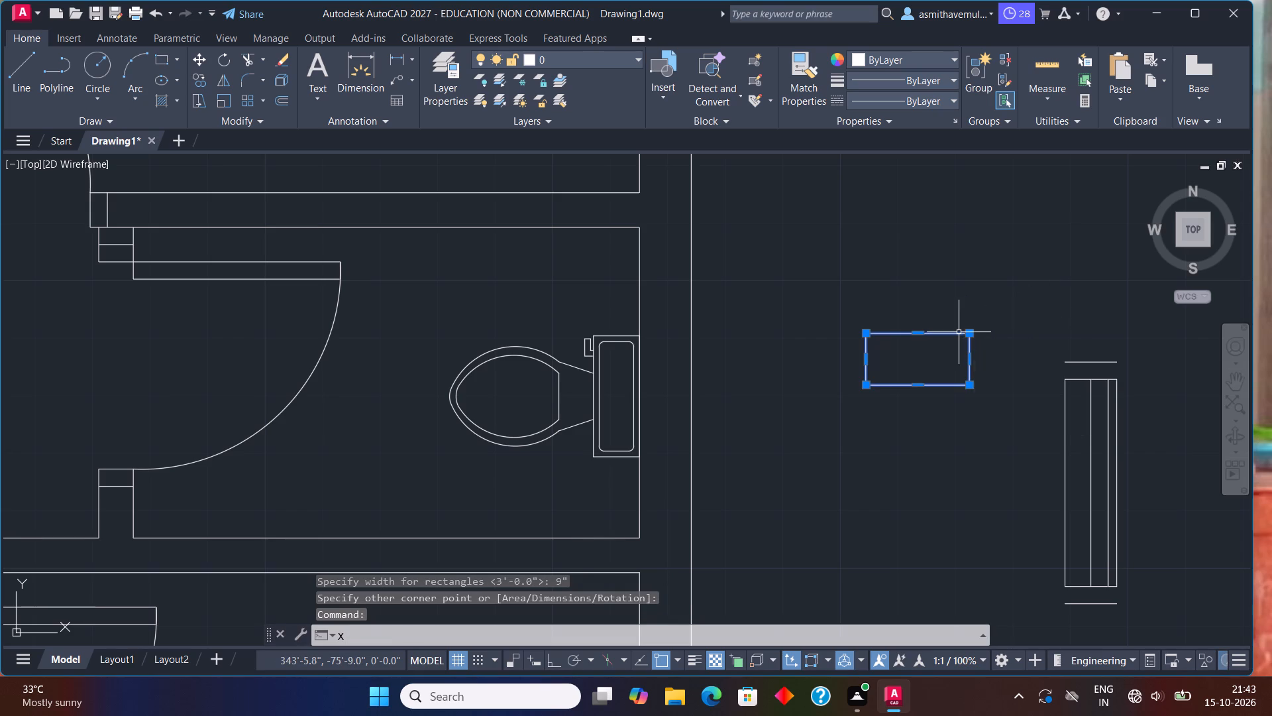
key("Return")
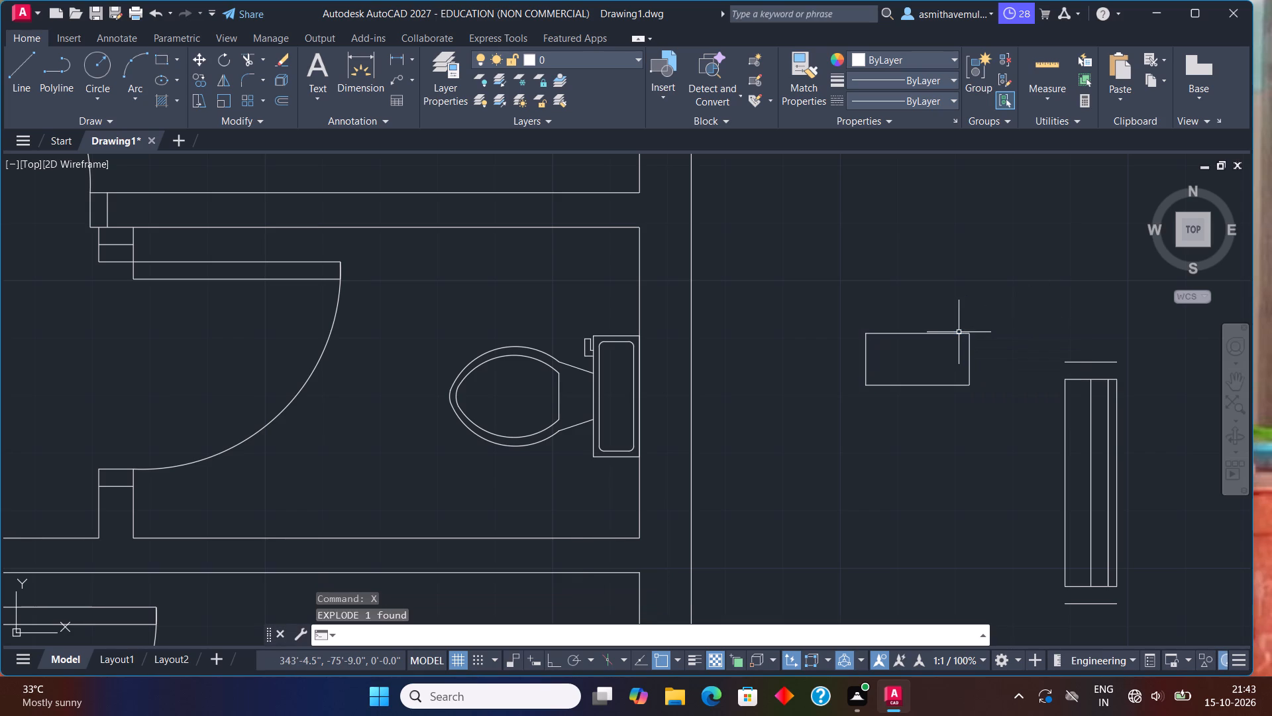
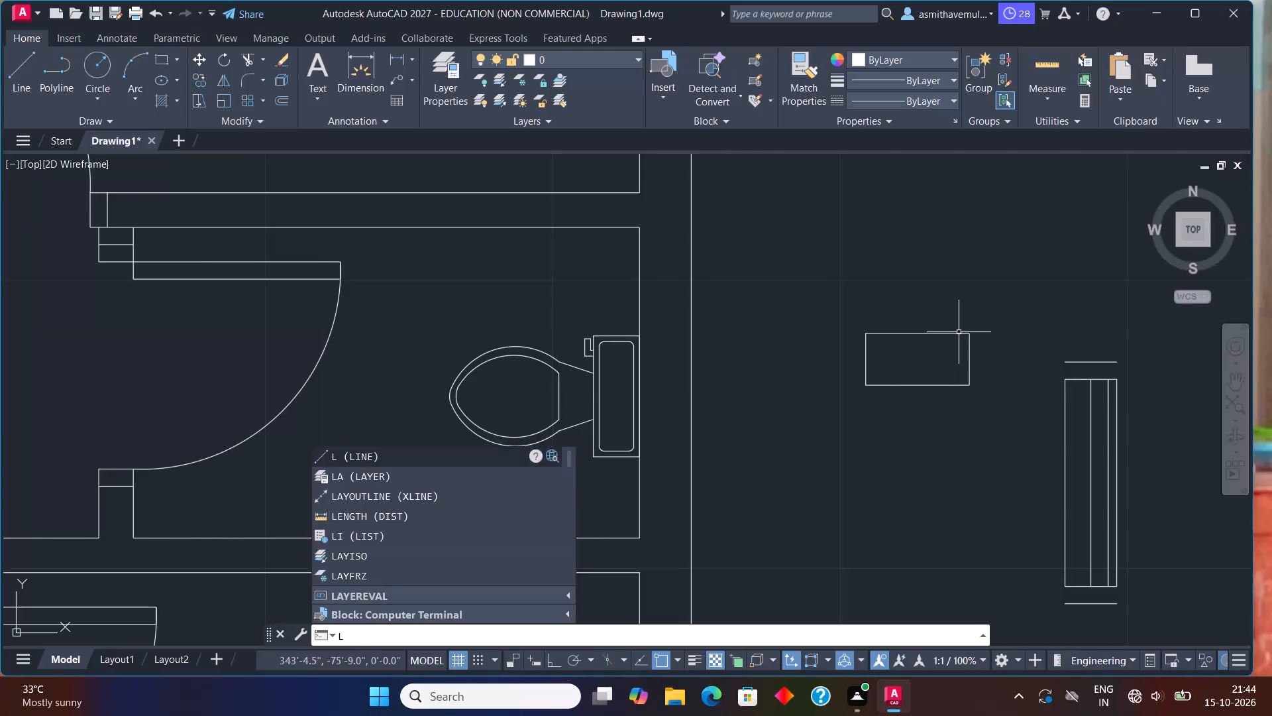
Draw a horizontal line joining the midpoints of the small rectangle's two short sides.
key("Return")
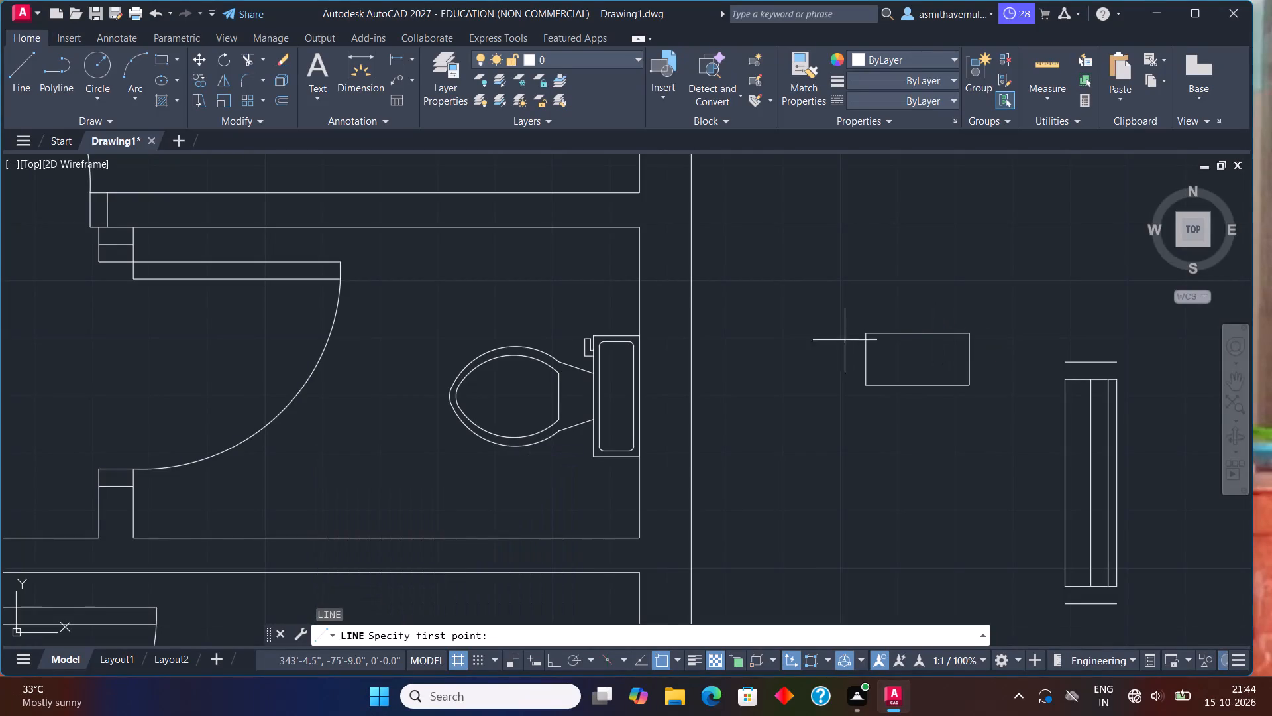
left_click(867, 359)
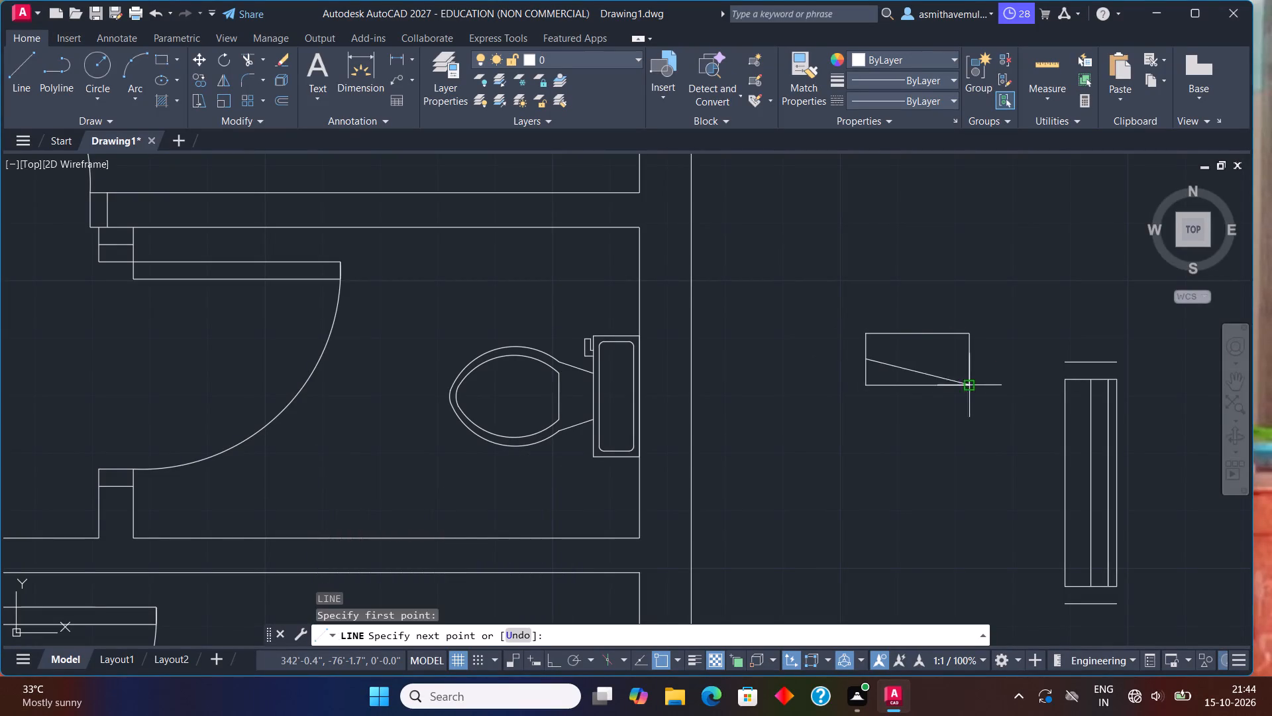
left_click(971, 357)
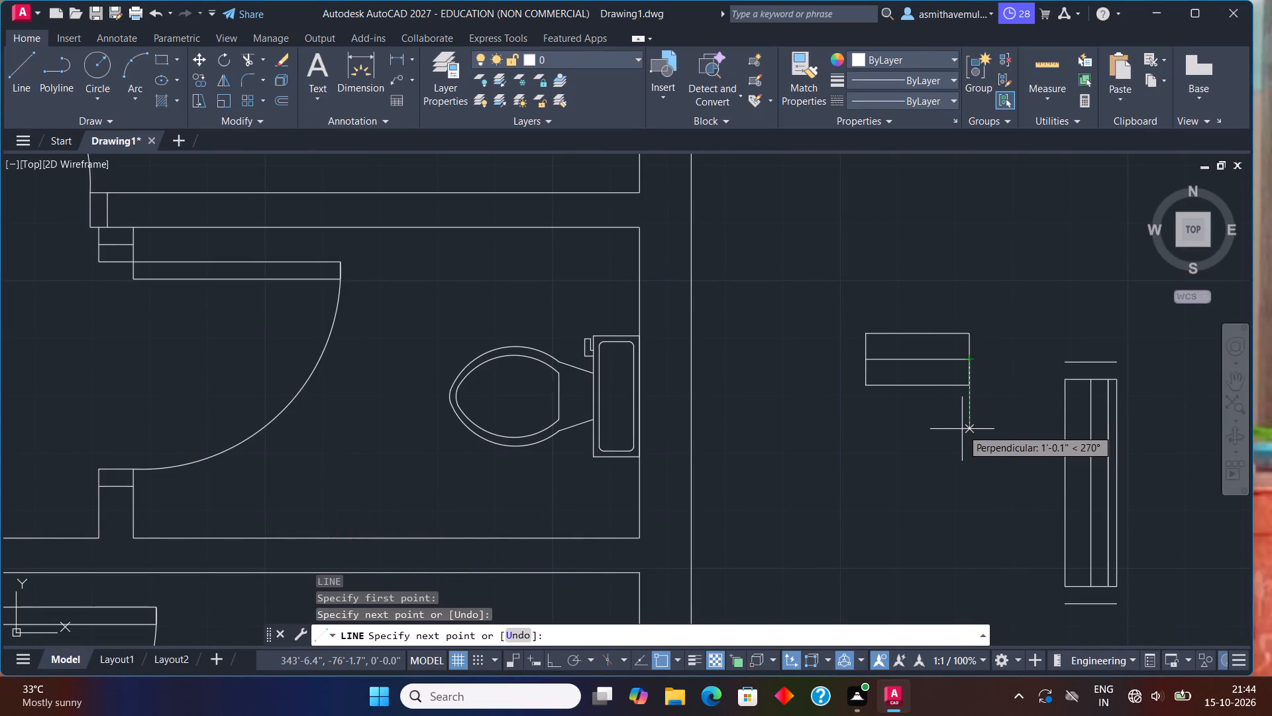
key("Escape")
Offset the small rectangle's centre line 3" downward inside the rectangle.
key("o")
key("Return")
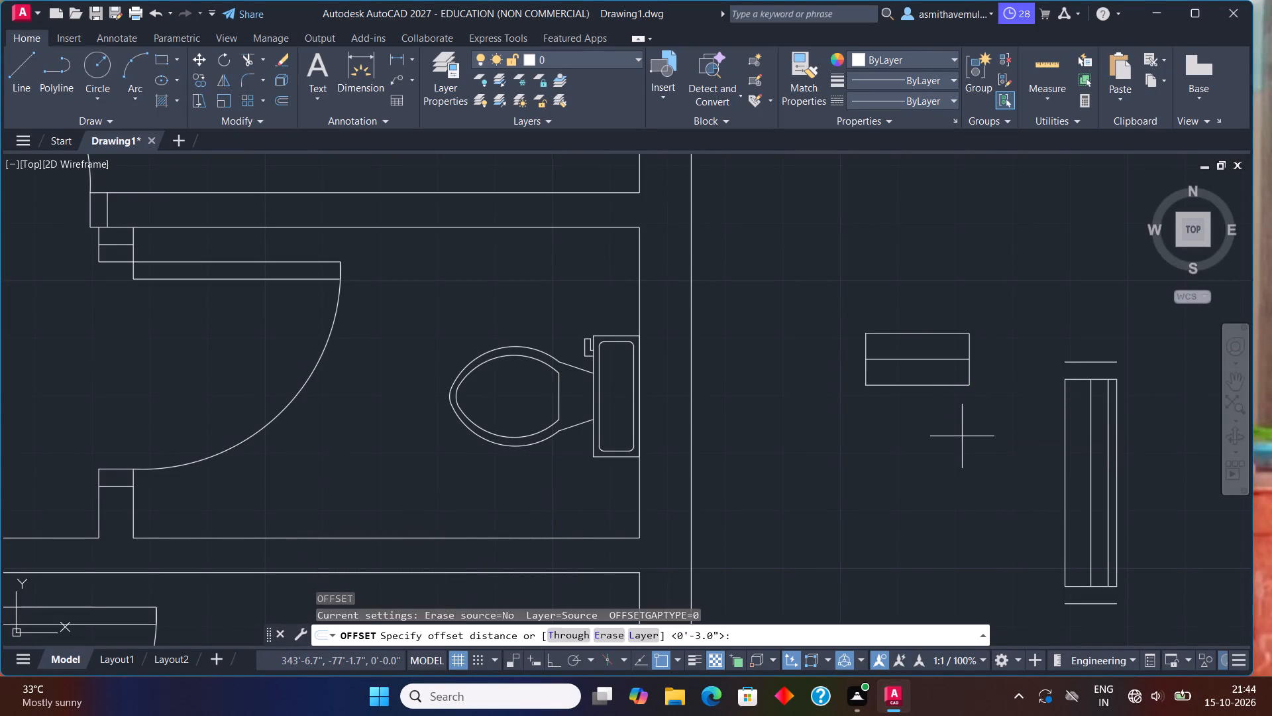
key("3")
key("shift+quotedbl")
key("Return")
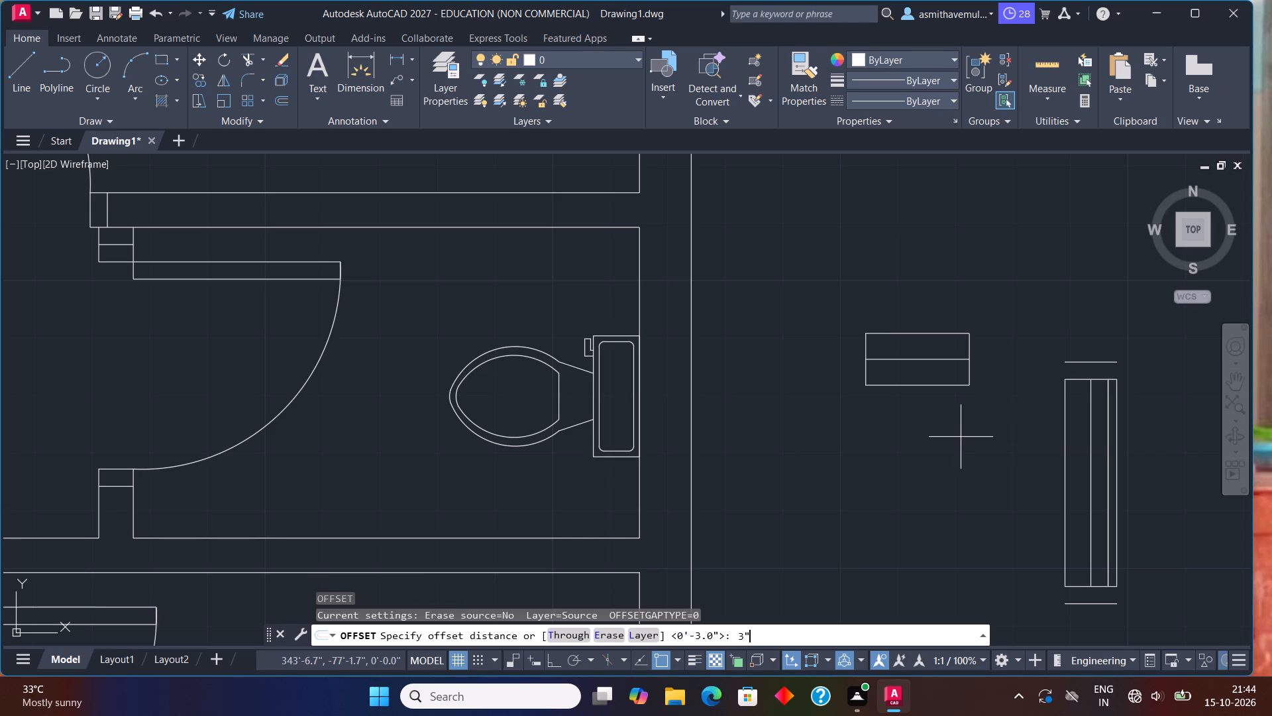
left_click(917, 357)
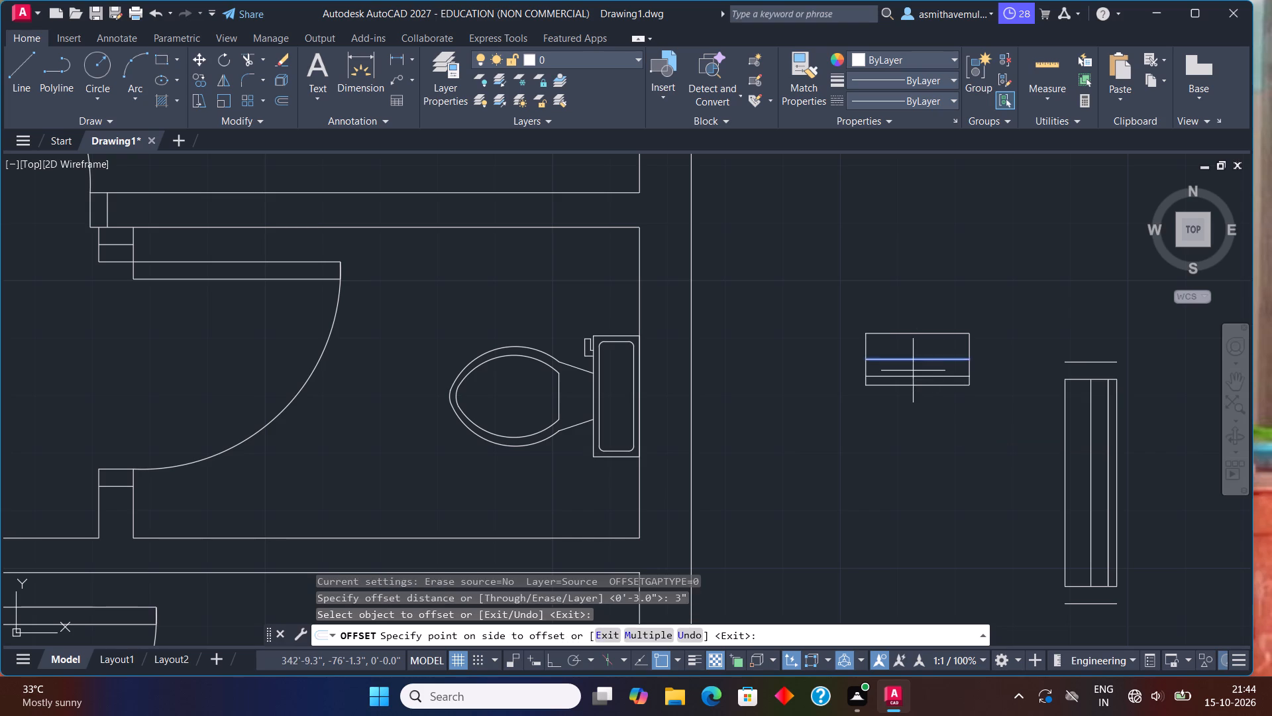
left_click(913, 371)
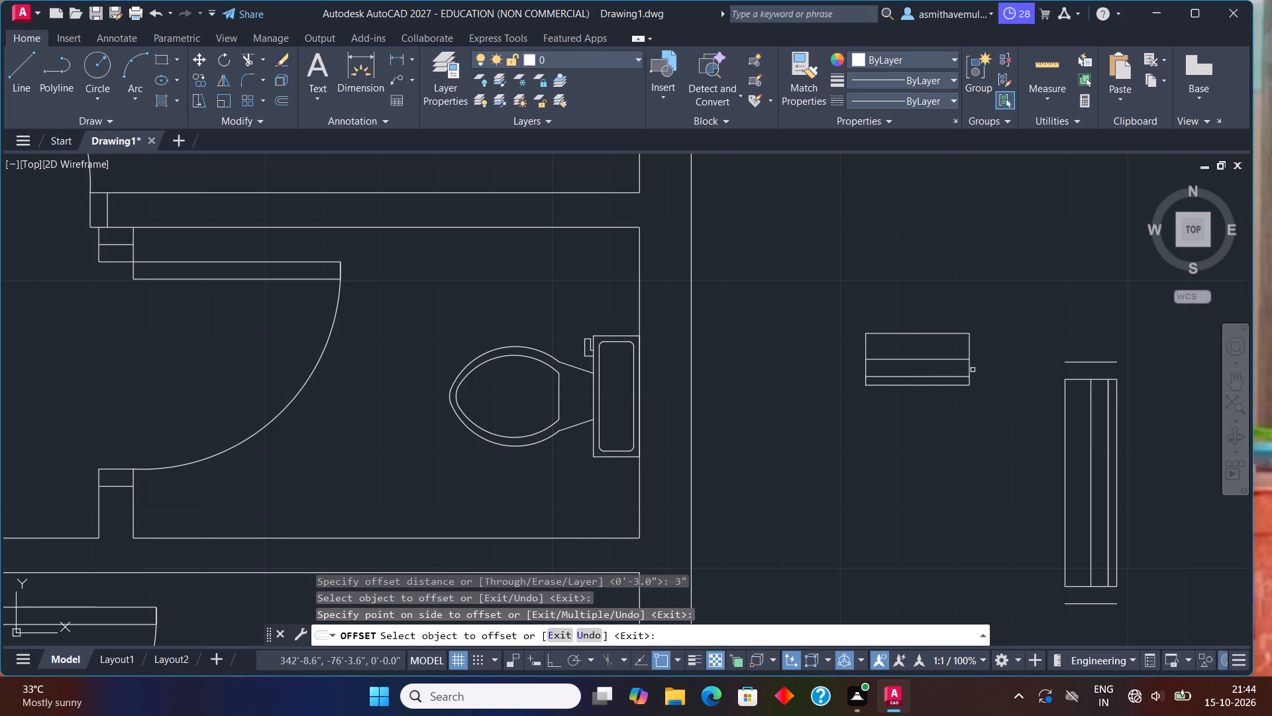
Offset both short sides of the small rectangle 3" outward, one on each end.
left_click(971, 369)
left_click(1018, 355)
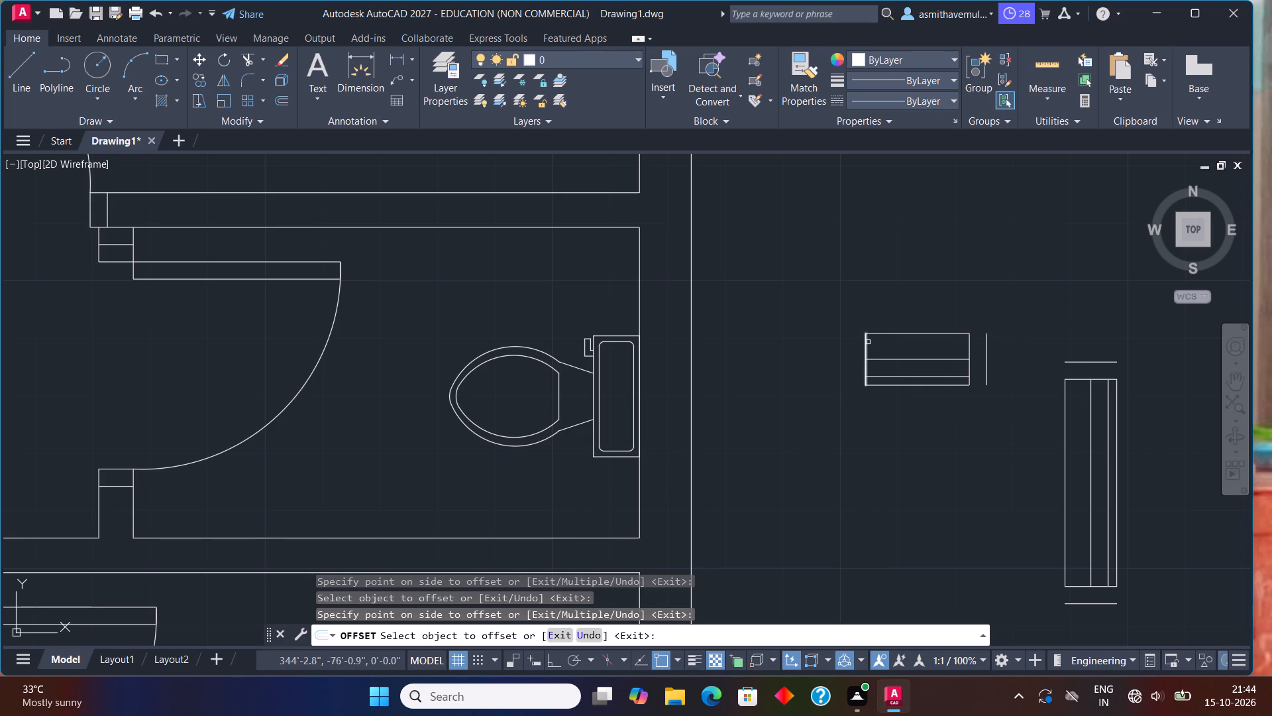
left_click(866, 342)
left_click(801, 342)
key("Escape")
Rotate the whole small window symbol 90° clockwise about the lower end of its left end line so it stands vertical.
left_click_drag(990, 328, 1016, 416)
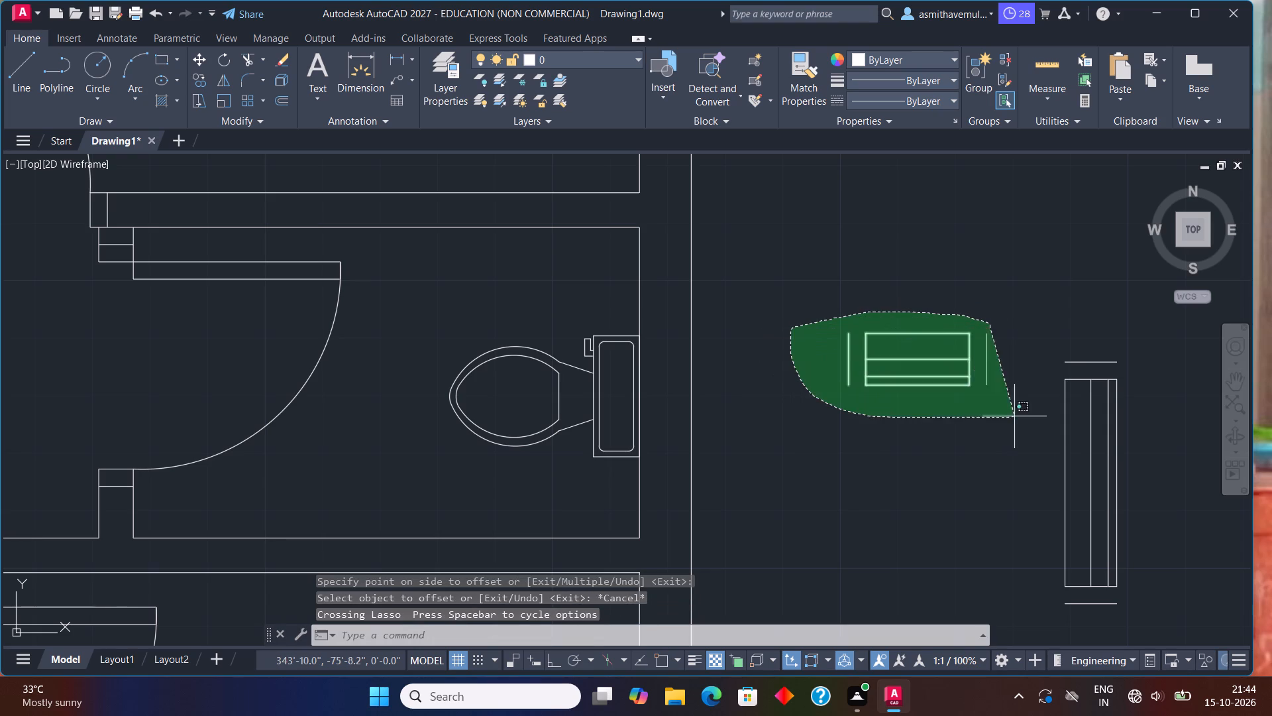
left_click_drag(1016, 416, 1016, 416)
key("r")
key("o")
key("Return")
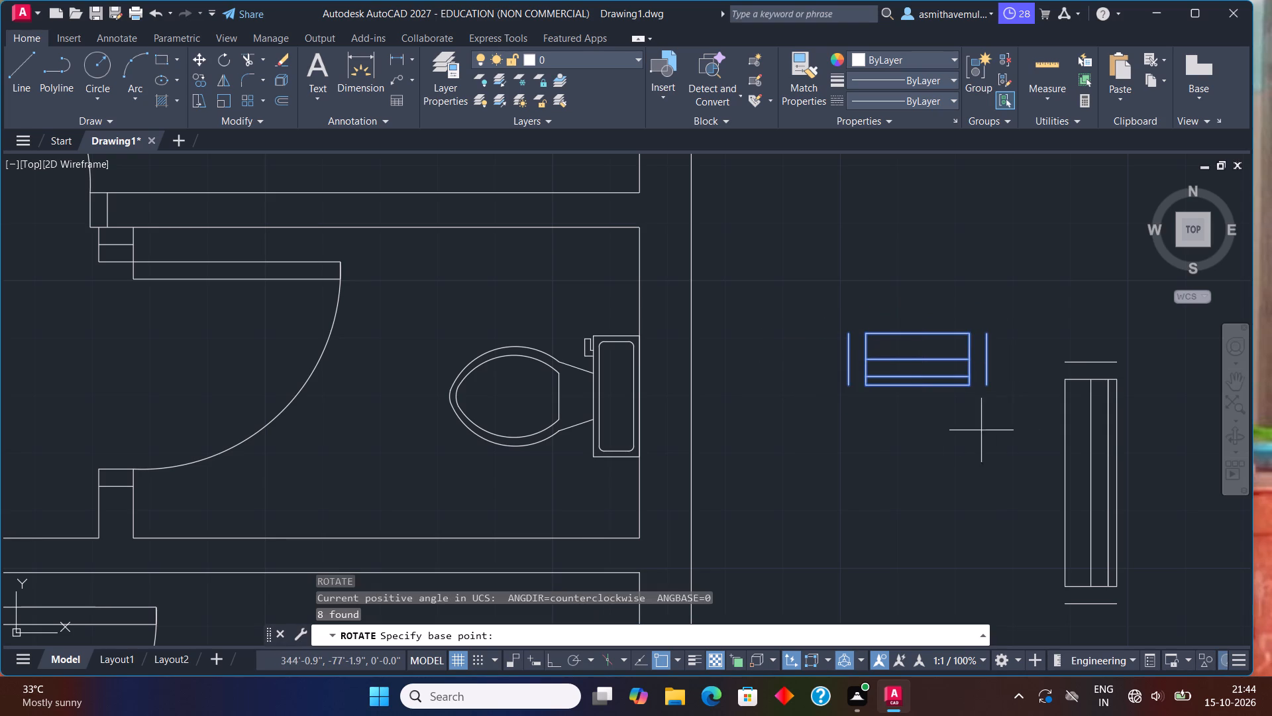
left_click(855, 387)
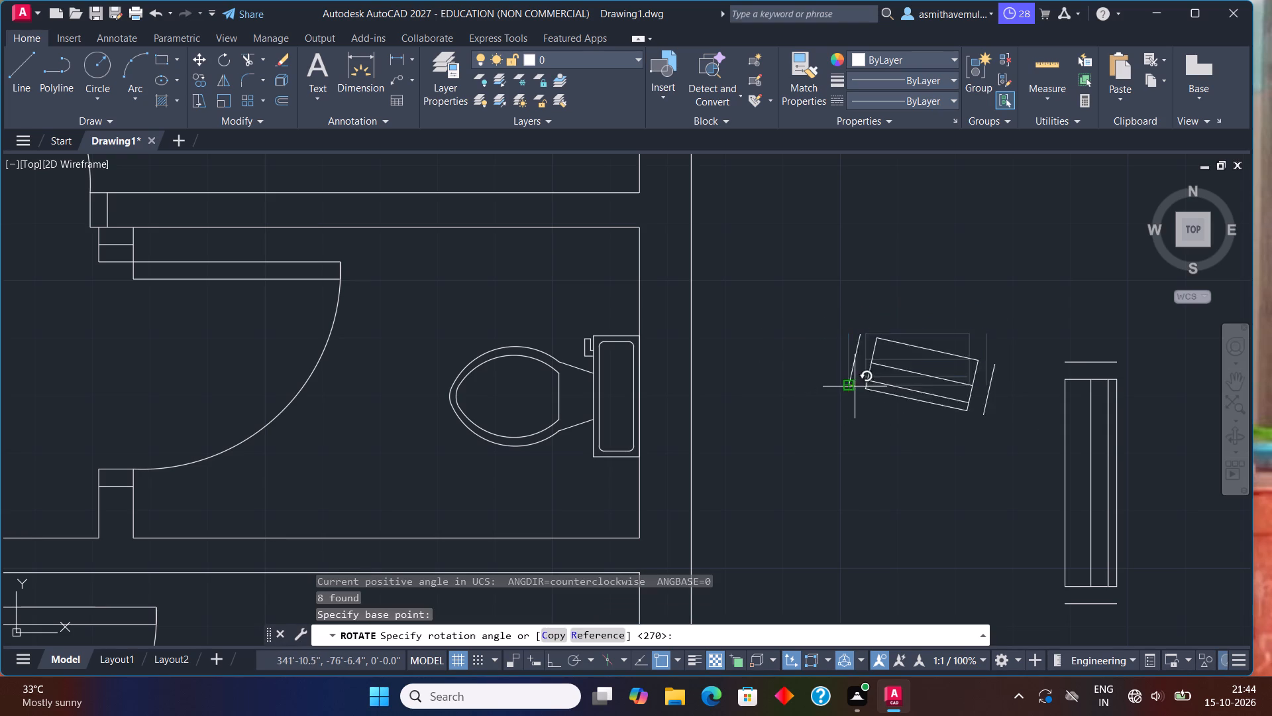
key("F8")
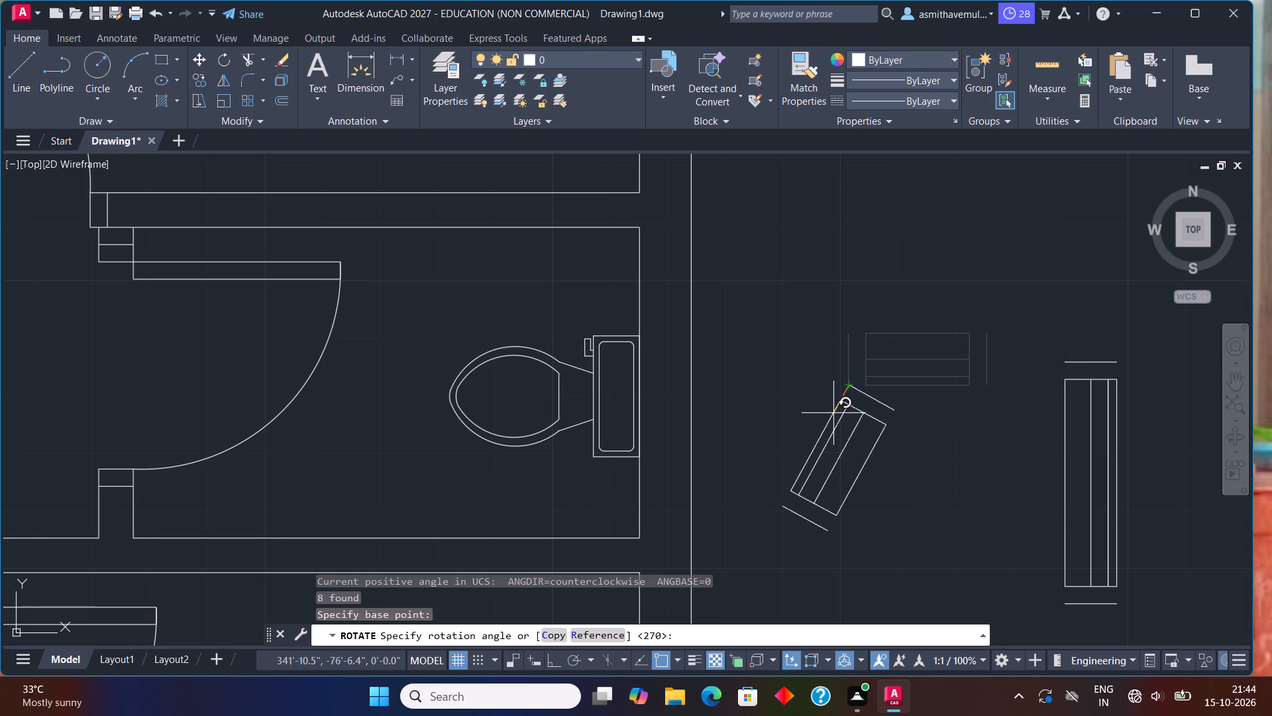
left_click(844, 414)
Move the vertical small window symbol by its upper-left corner onto the inner face of the outer wall behind the toilet.
left_click_drag(887, 375, 816, 548)
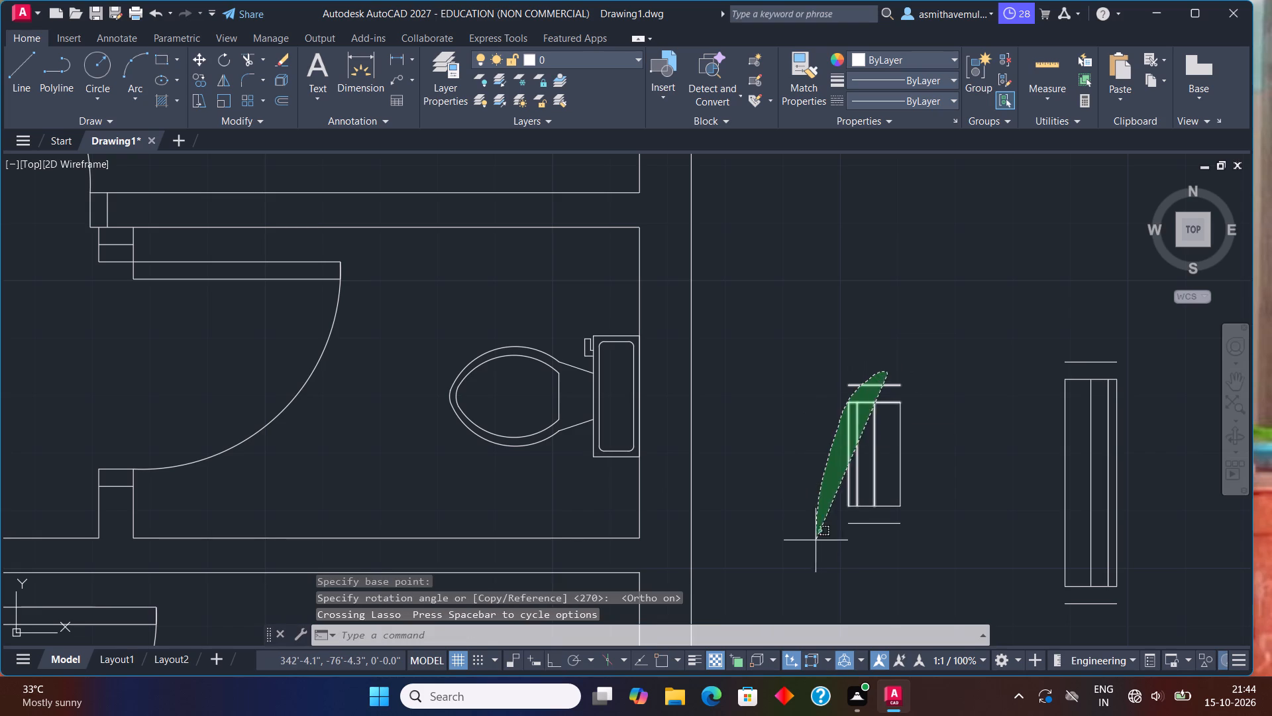
left_click_drag(816, 548, 974, 538)
key("m")
key("Return")
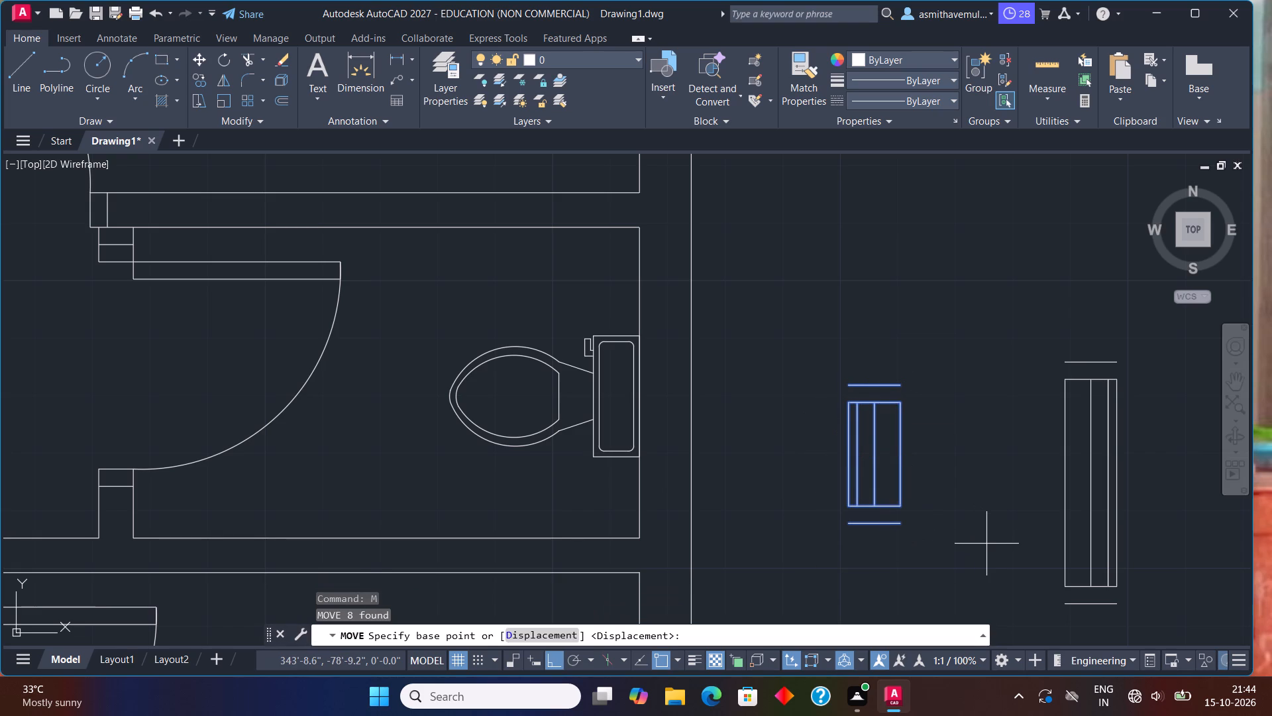
key("F8")
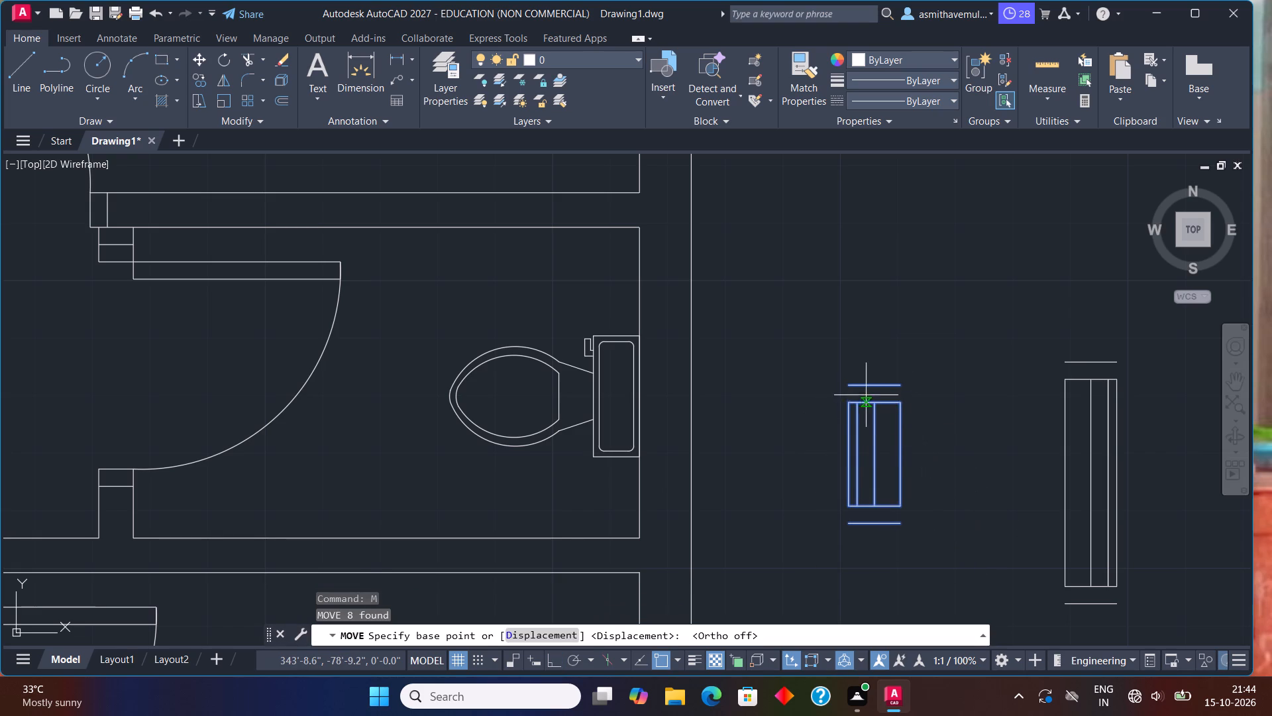
left_click_drag(853, 388, 847, 387)
scroll(638, 330, "up", 1)
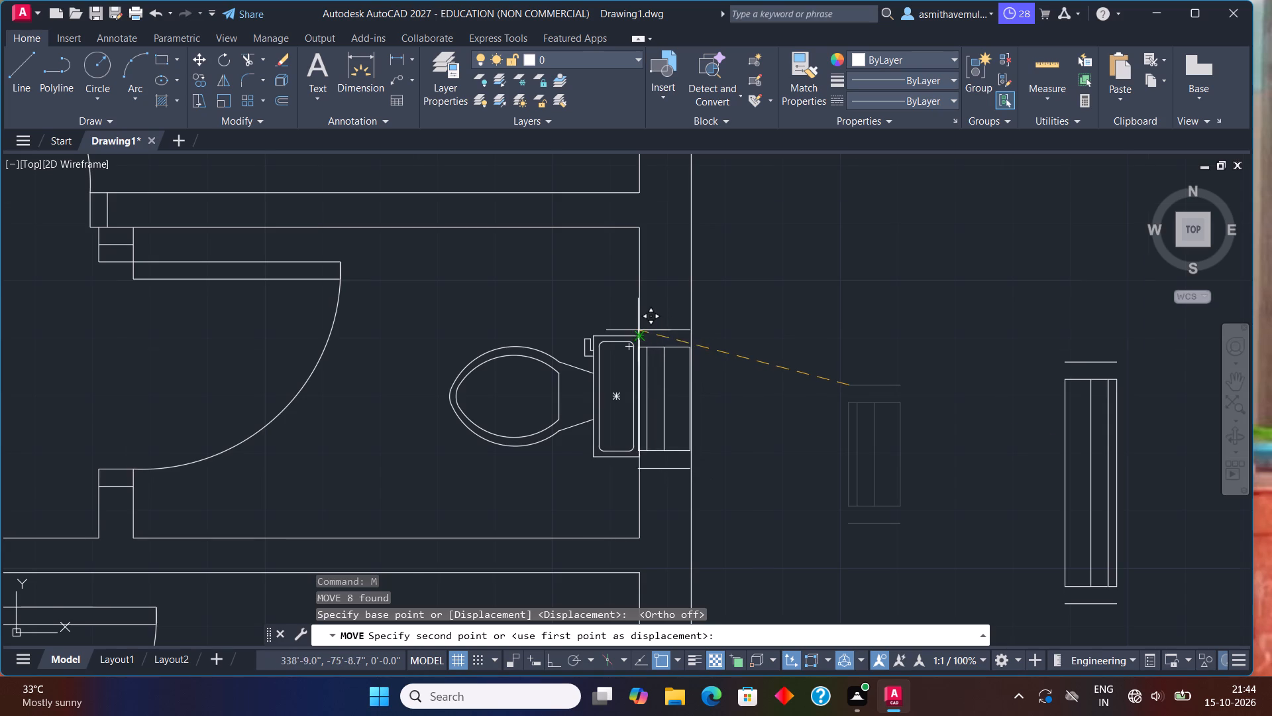
scroll(638, 330, "up", 4)
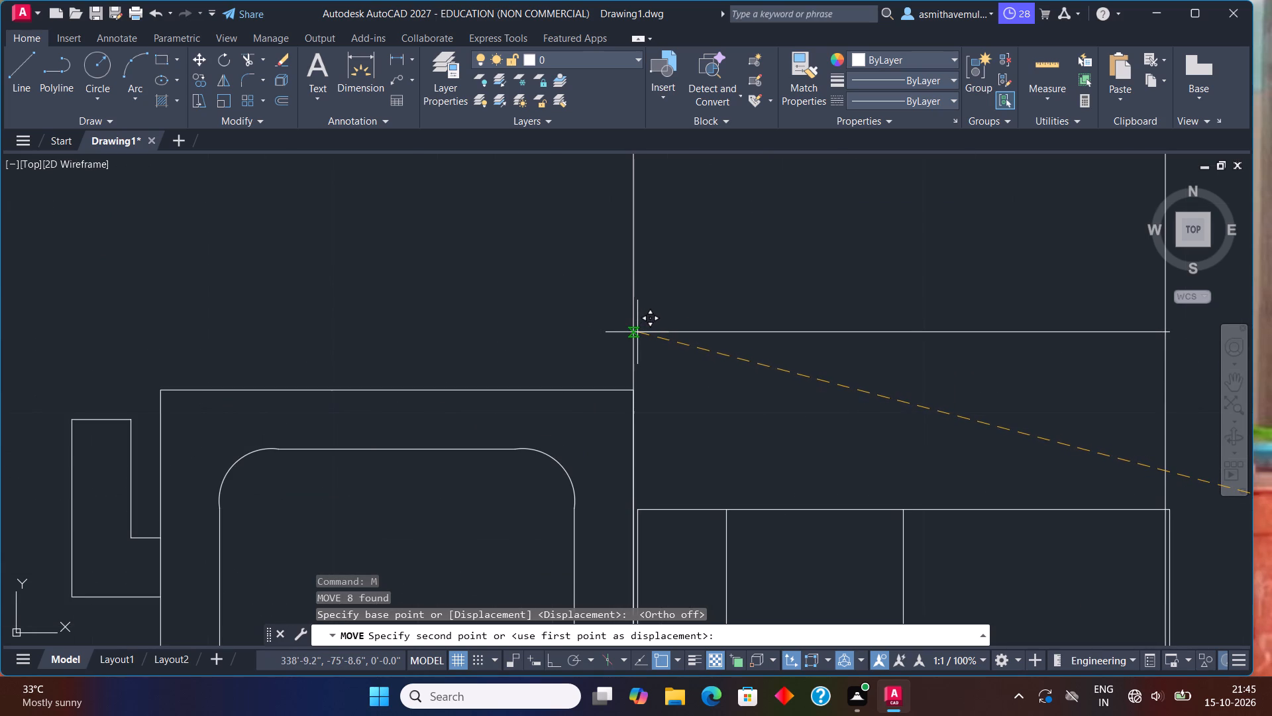
scroll(636, 329, "up", 4)
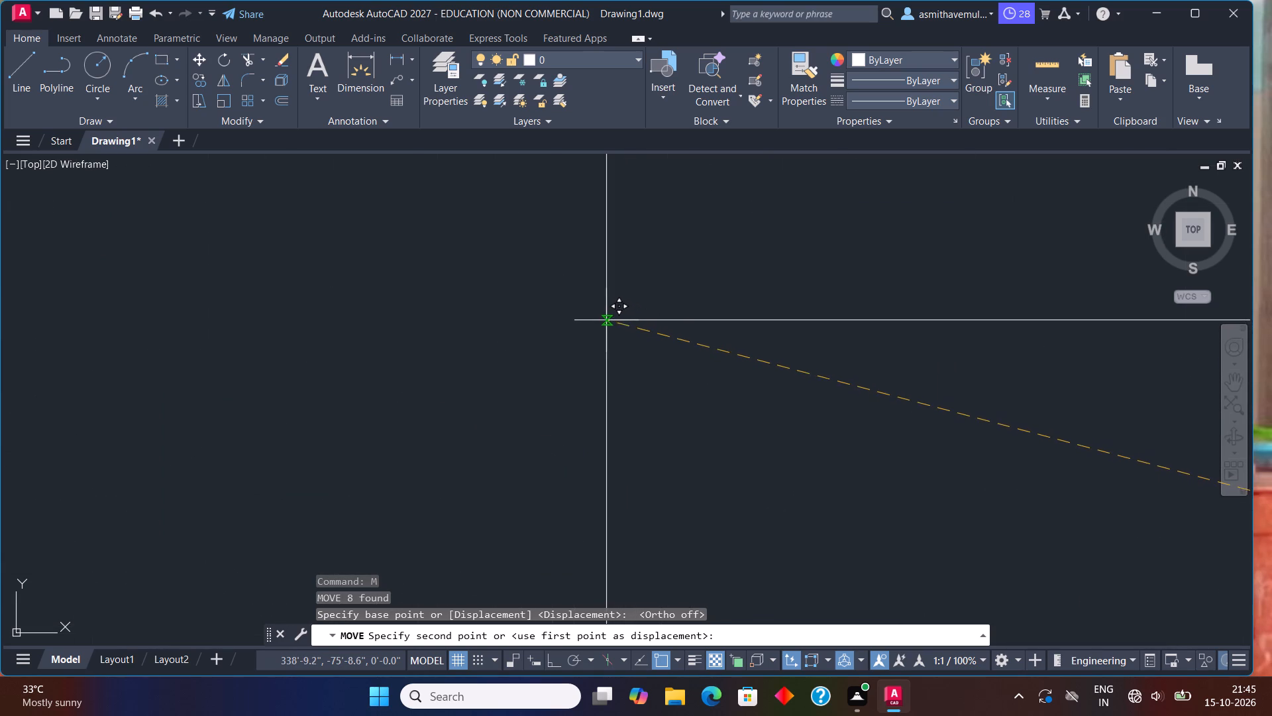
left_click(606, 320)
Delete the small window's two long outer edge lines that lie along the wall faces behind the toilet.
scroll(647, 340, "down", 6)
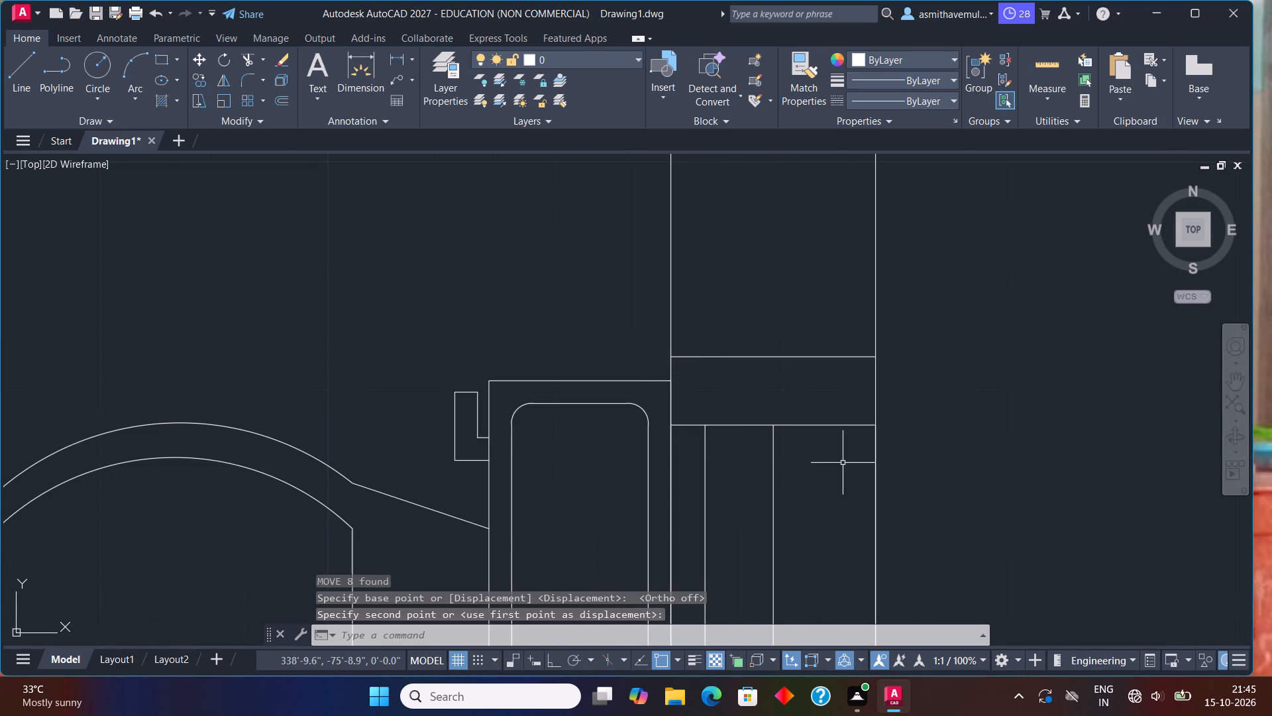
scroll(843, 463, "down", 2)
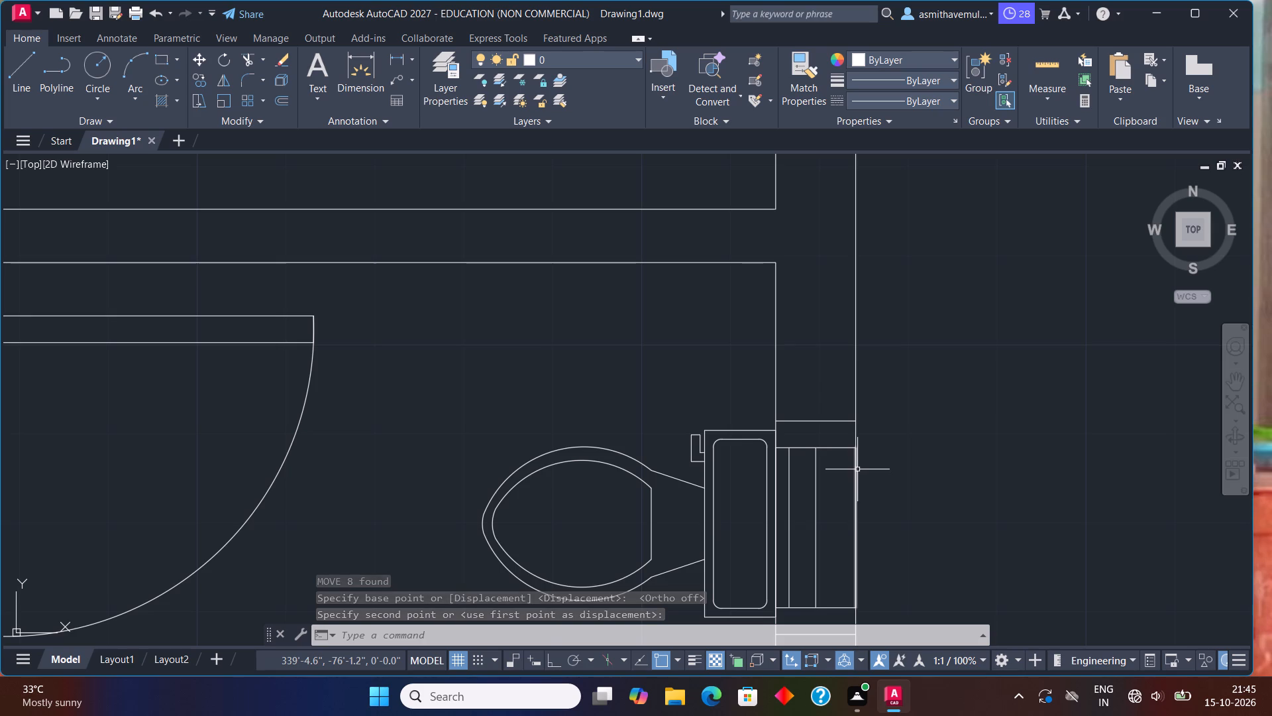
left_click(857, 469)
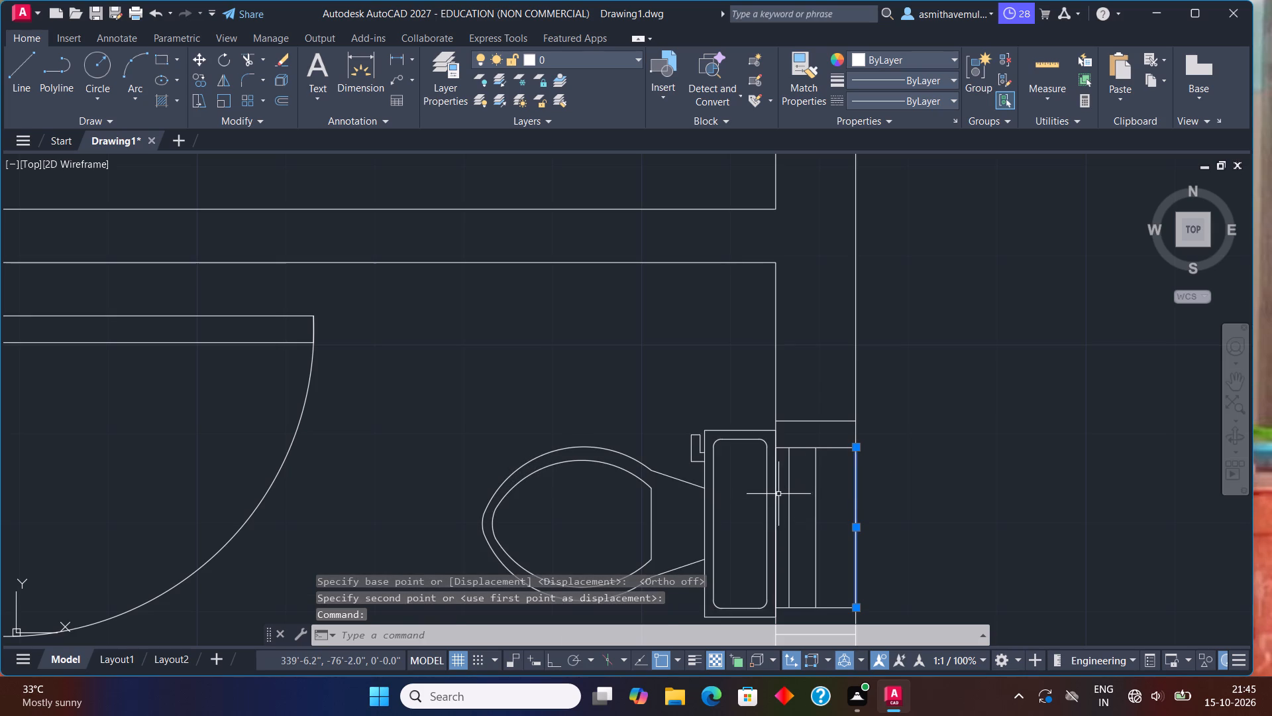
left_click(774, 494)
key("Delete")
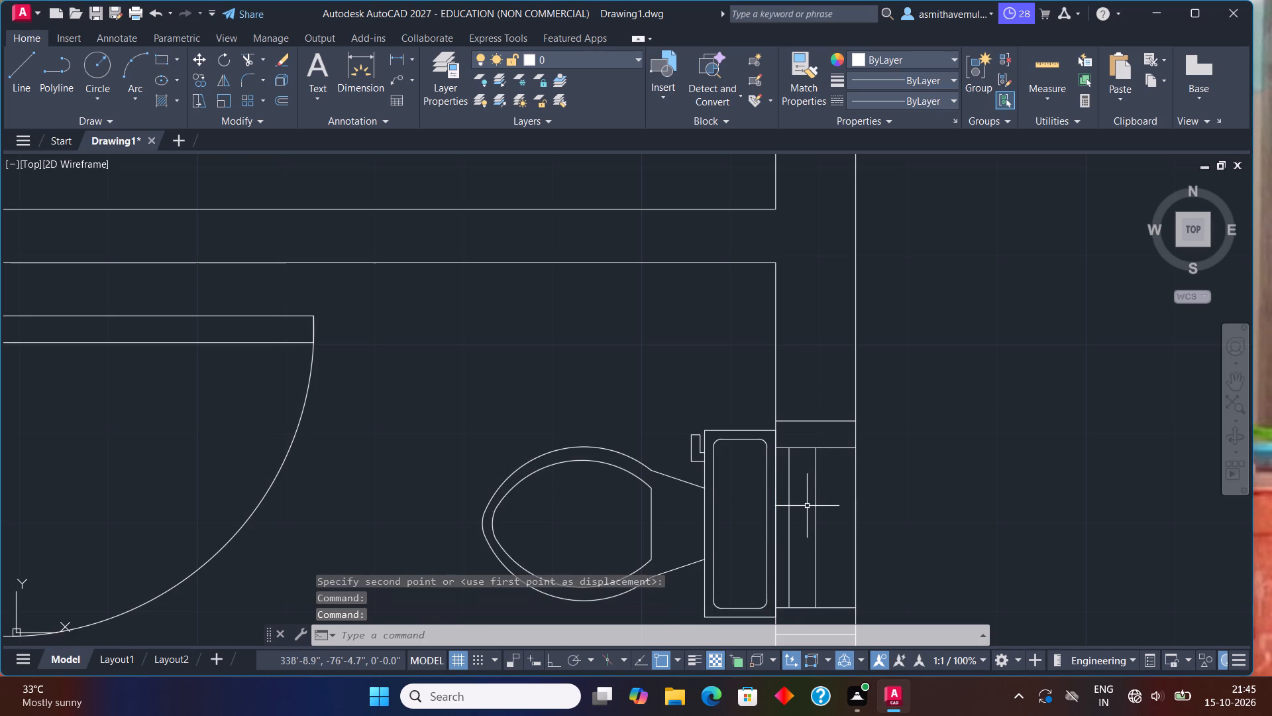
Delete the spare window, round lamp, chair, toilet and other loose symbols lying above and to the right of the floor plan.
scroll(808, 509, "down", 2)
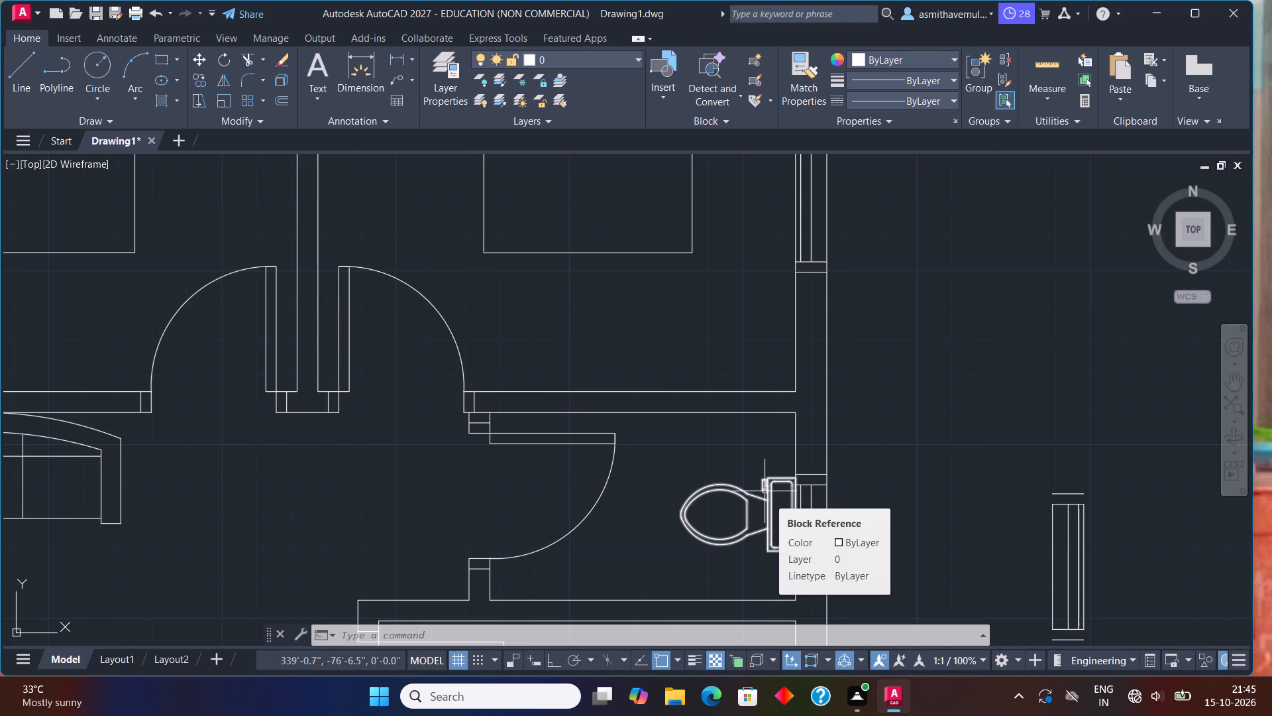
scroll(688, 437, "down", 3)
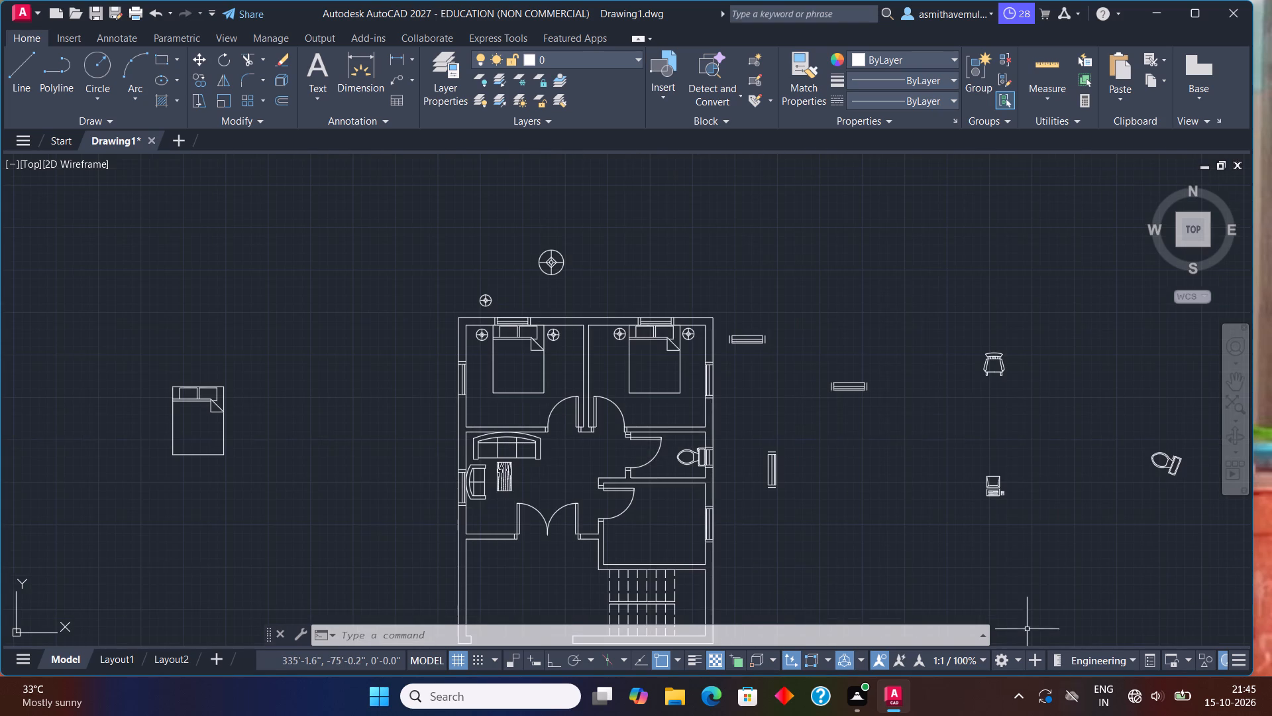
middle_click_drag(864, 497, 865, 459)
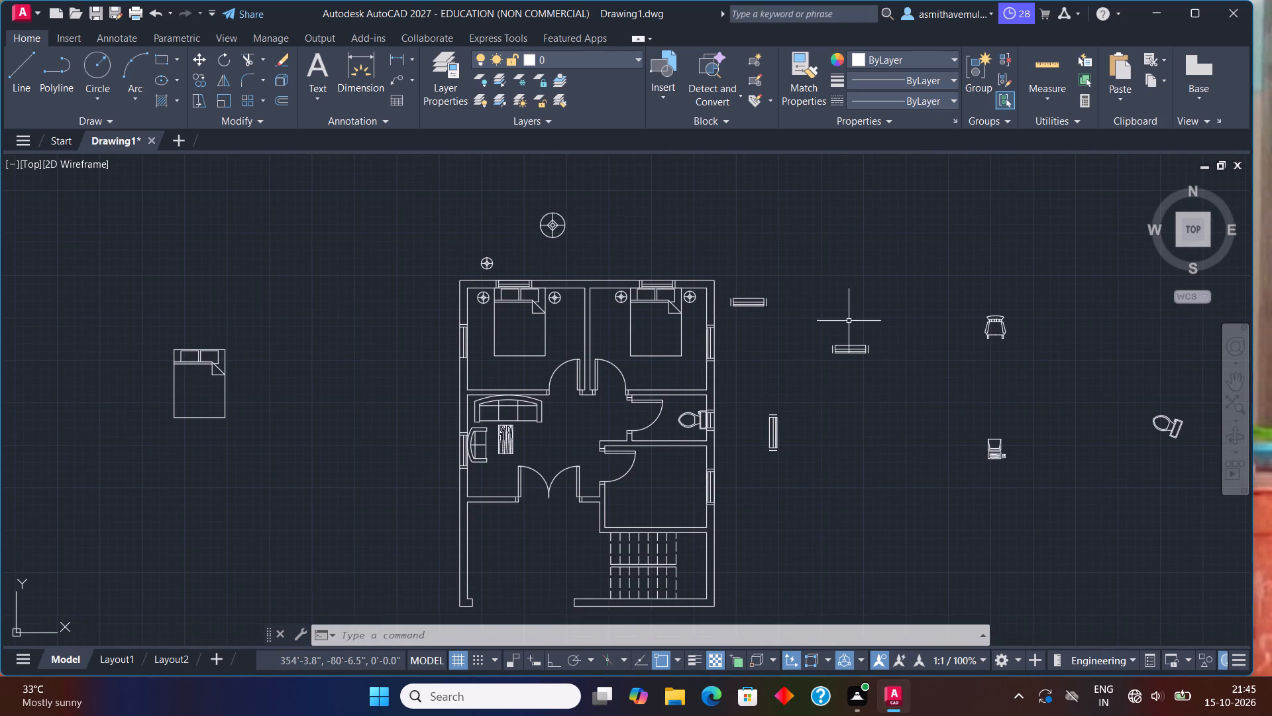
left_click_drag(769, 270, 717, 298)
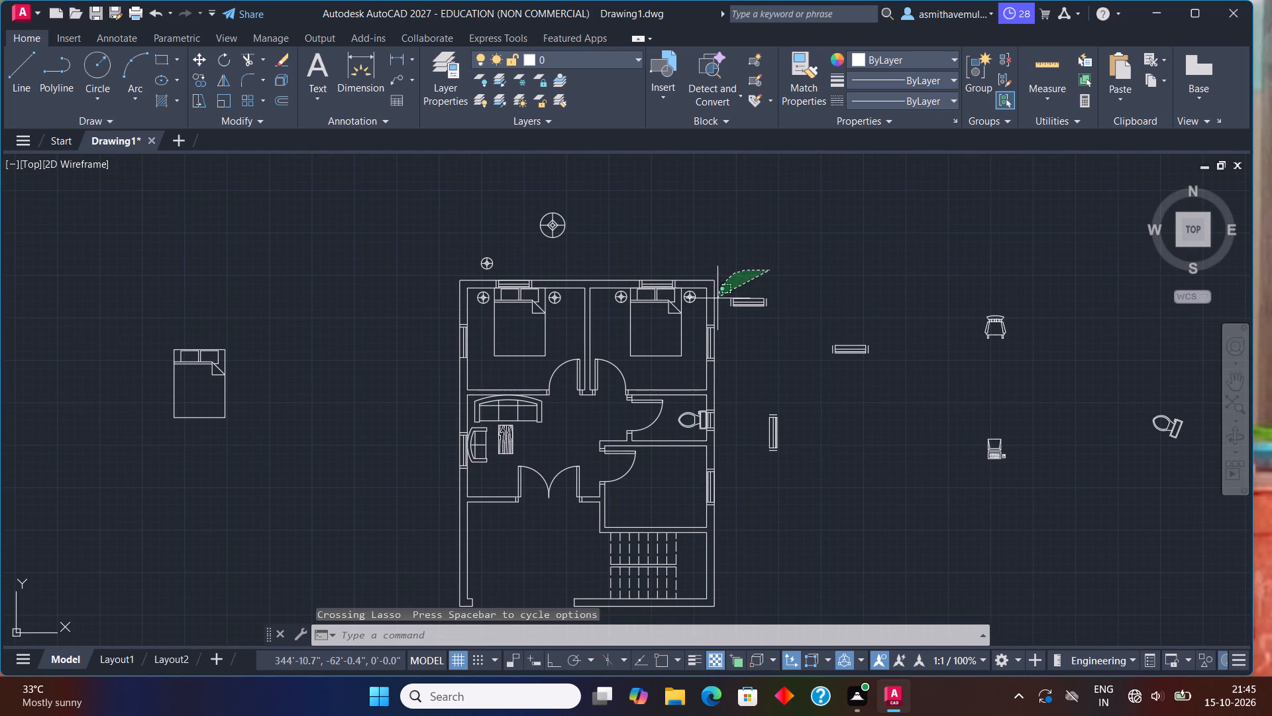
left_click_drag(717, 298, 1213, 416)
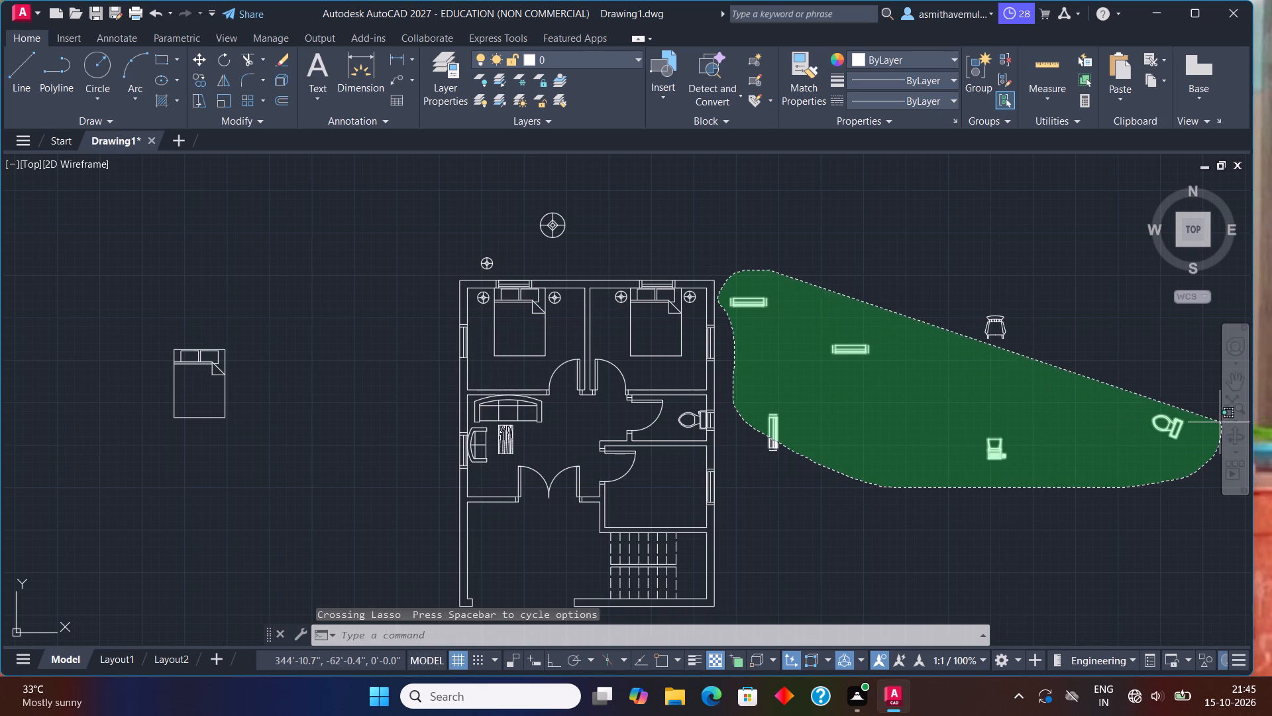
left_click_drag(1213, 416, 518, 219)
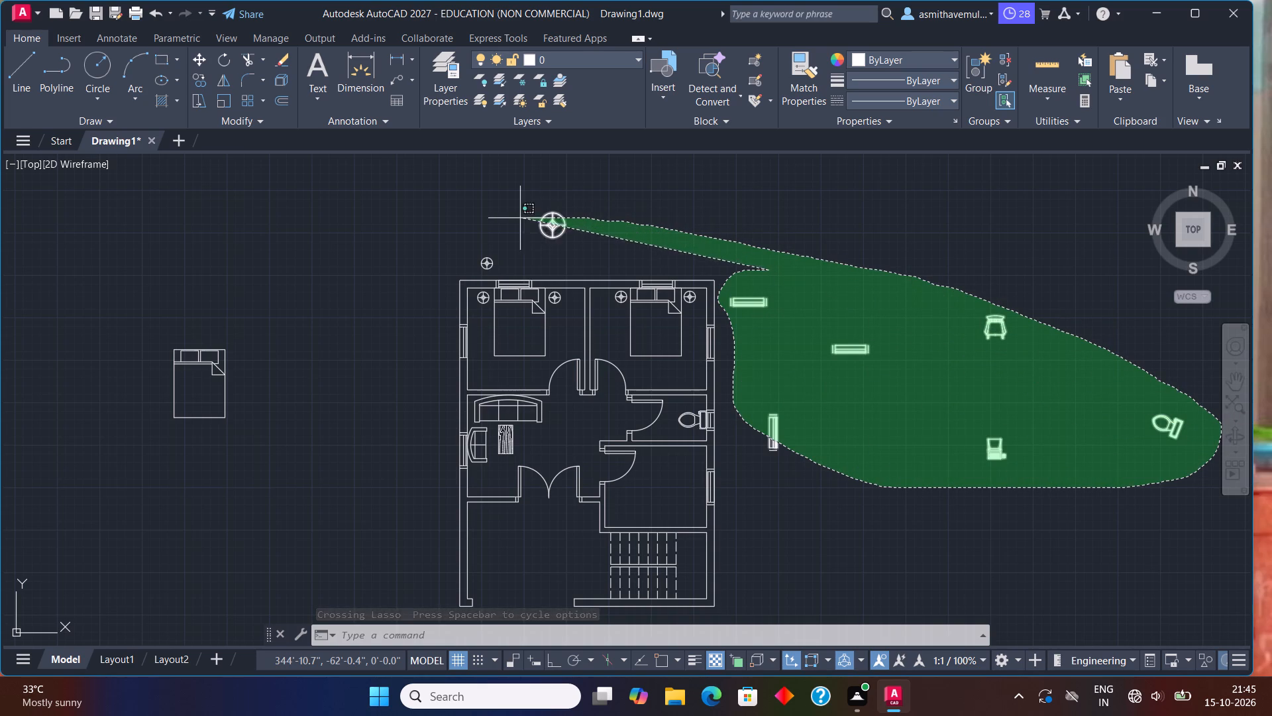
left_click_drag(518, 219, 286, 300)
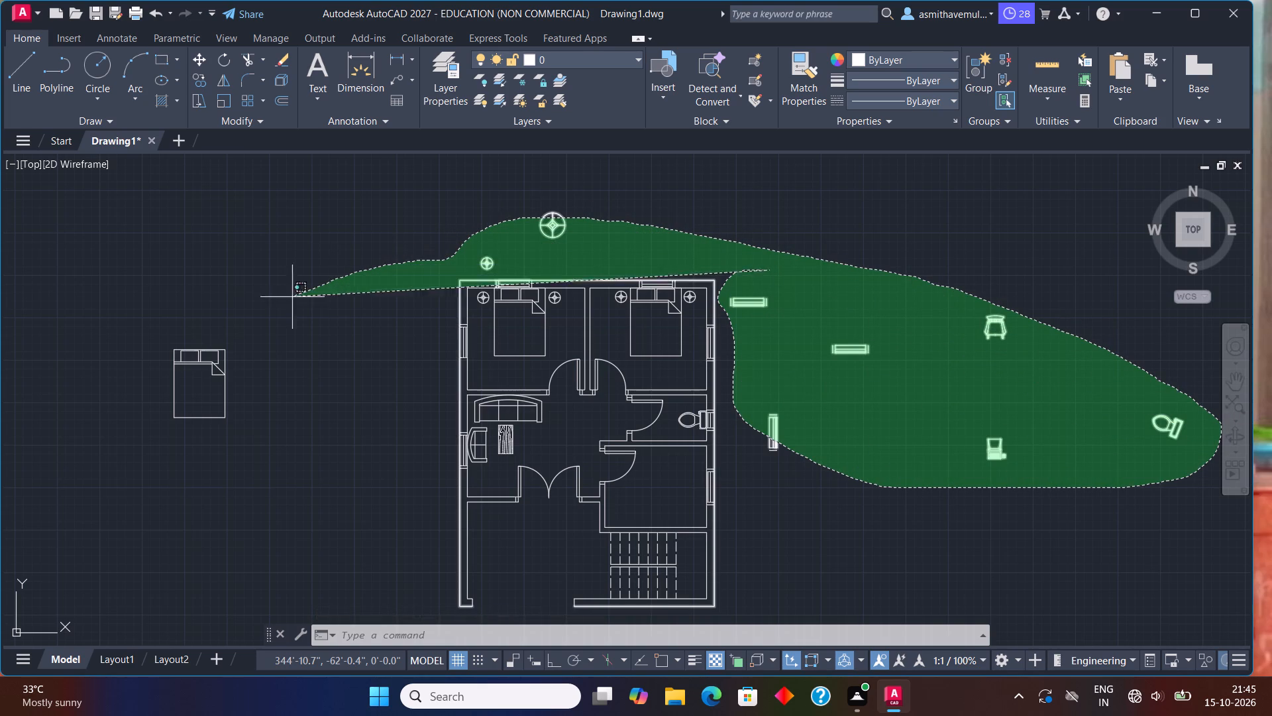
left_click_drag(286, 300, 155, 252)
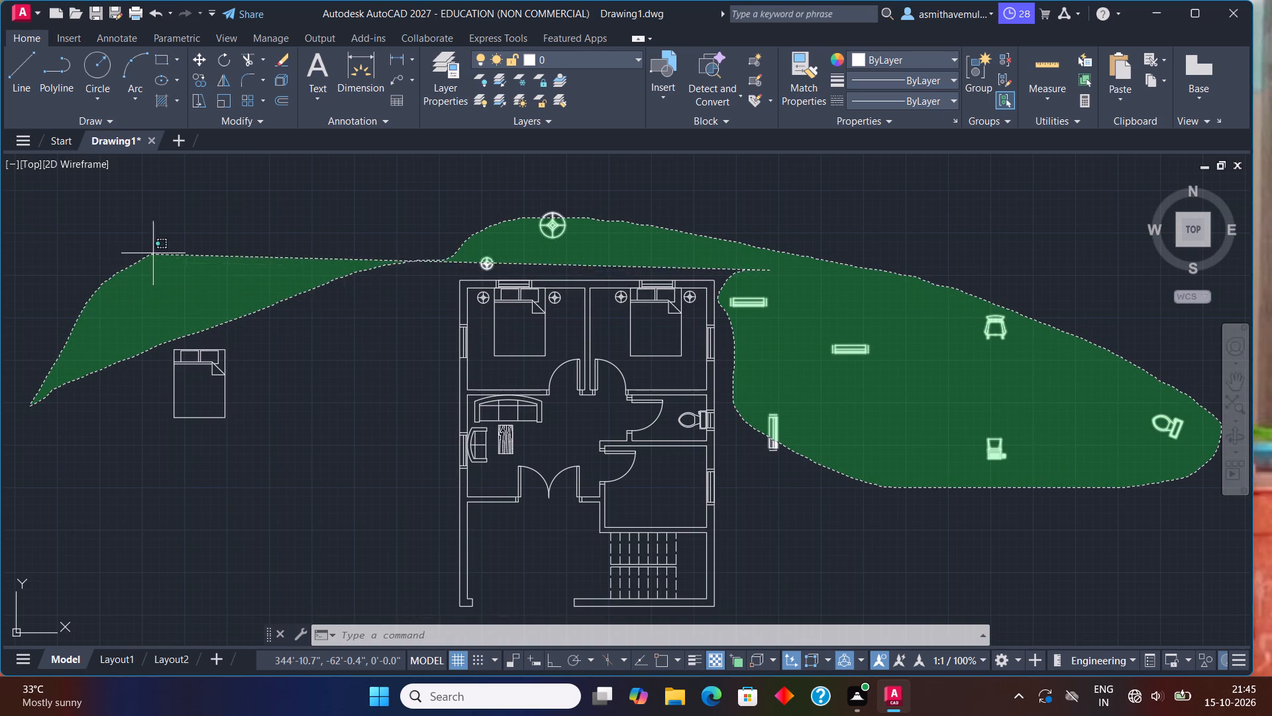
left_click_drag(155, 252, 166, 249)
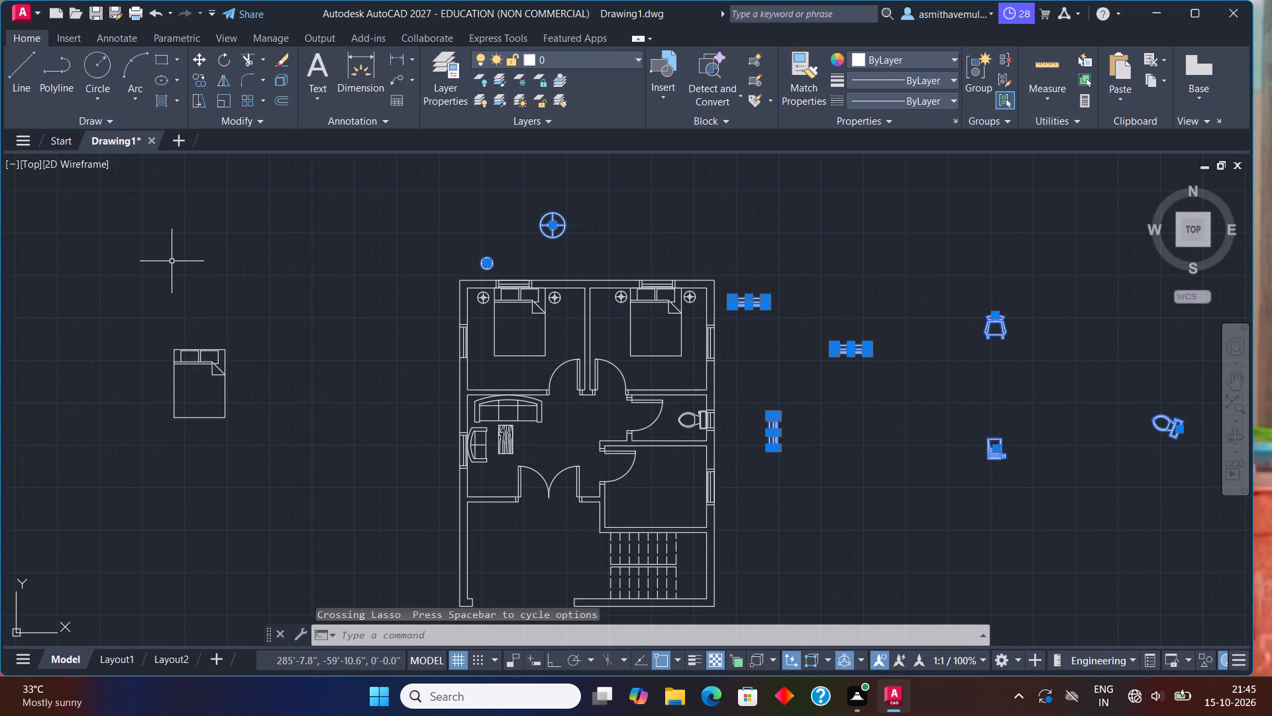
key("Delete")
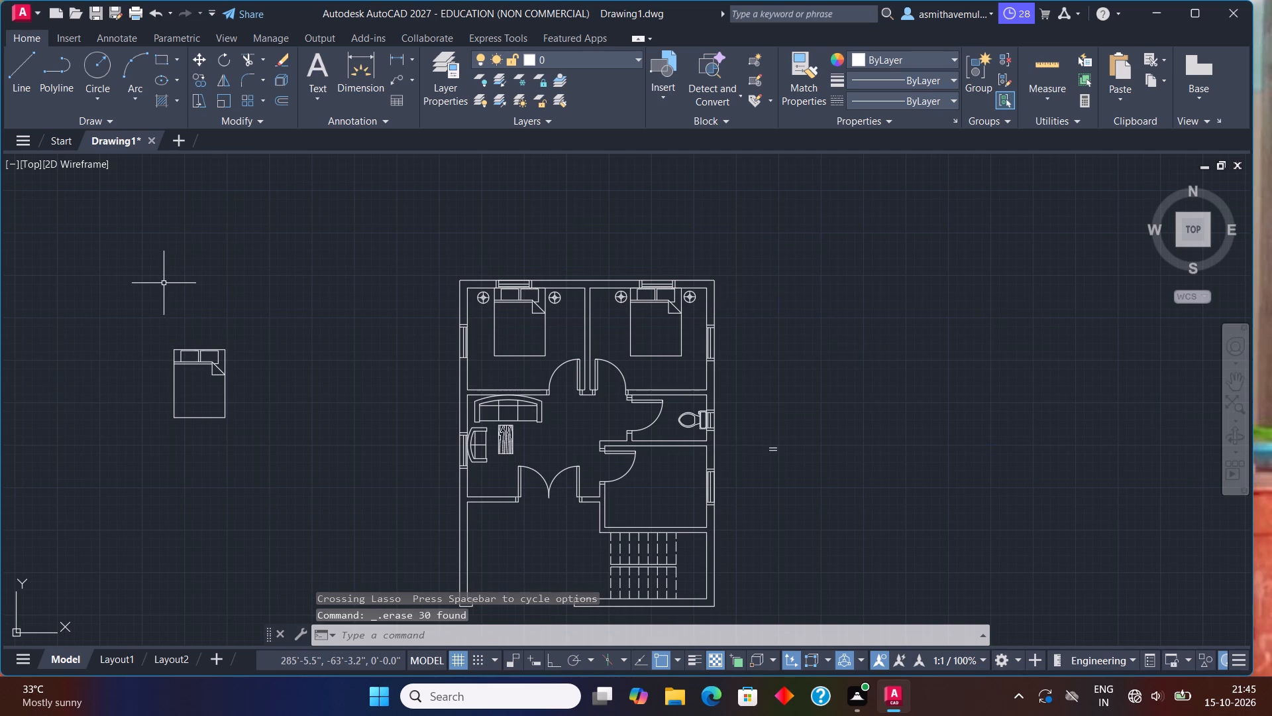
Delete the spare double bed lying to the left of the floor plan.
left_click_drag(157, 301, 256, 422)
key("Delete")
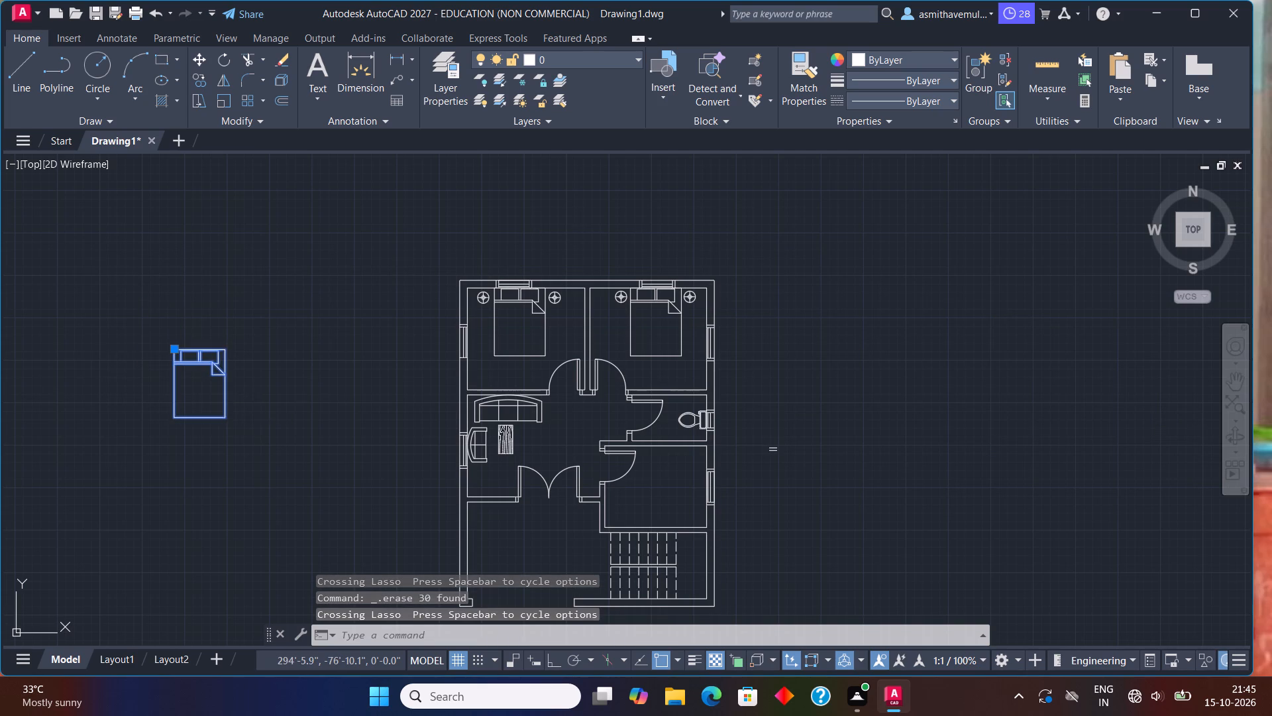
Delete the two short leftover lines lying to the right of the floor plan.
left_click_drag(800, 417, 753, 459)
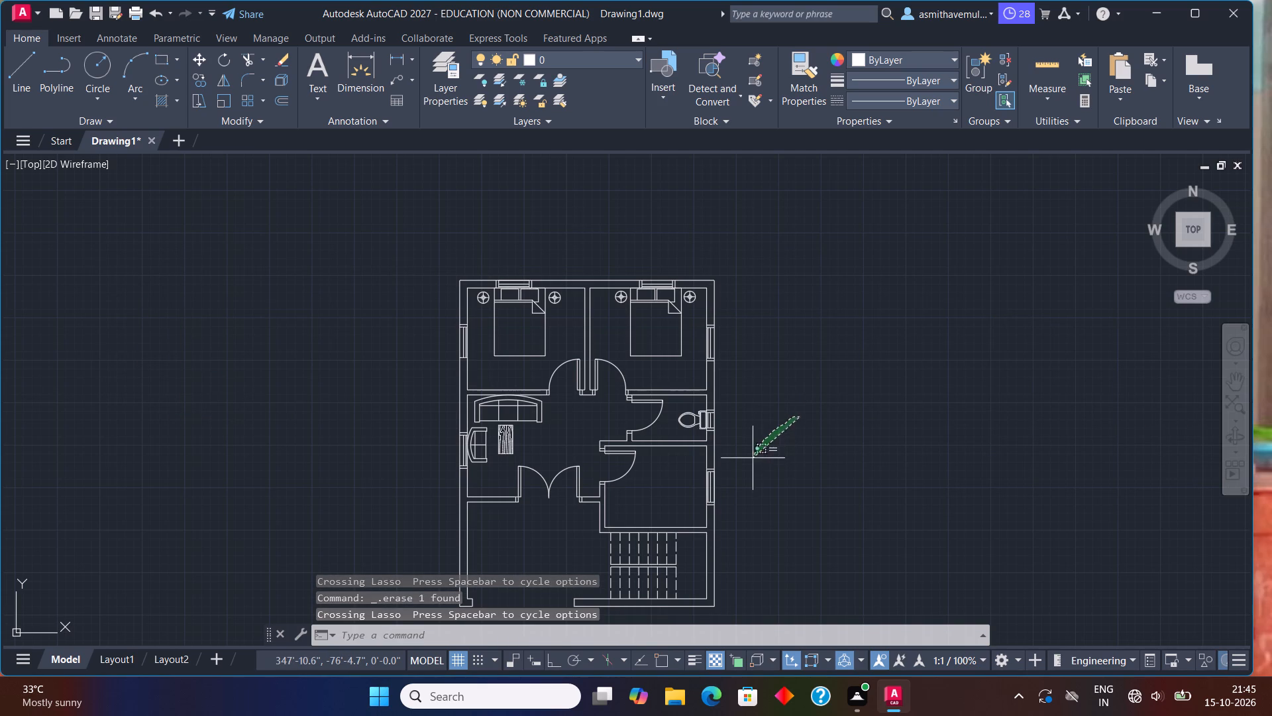
left_click_drag(753, 459, 800, 479)
key("Delete")
Open the block collection of the sample drawing Kitchens.dwg in DesignCenter, under en-us and DesignCenter.
middle_click_drag(790, 478, 793, 467)
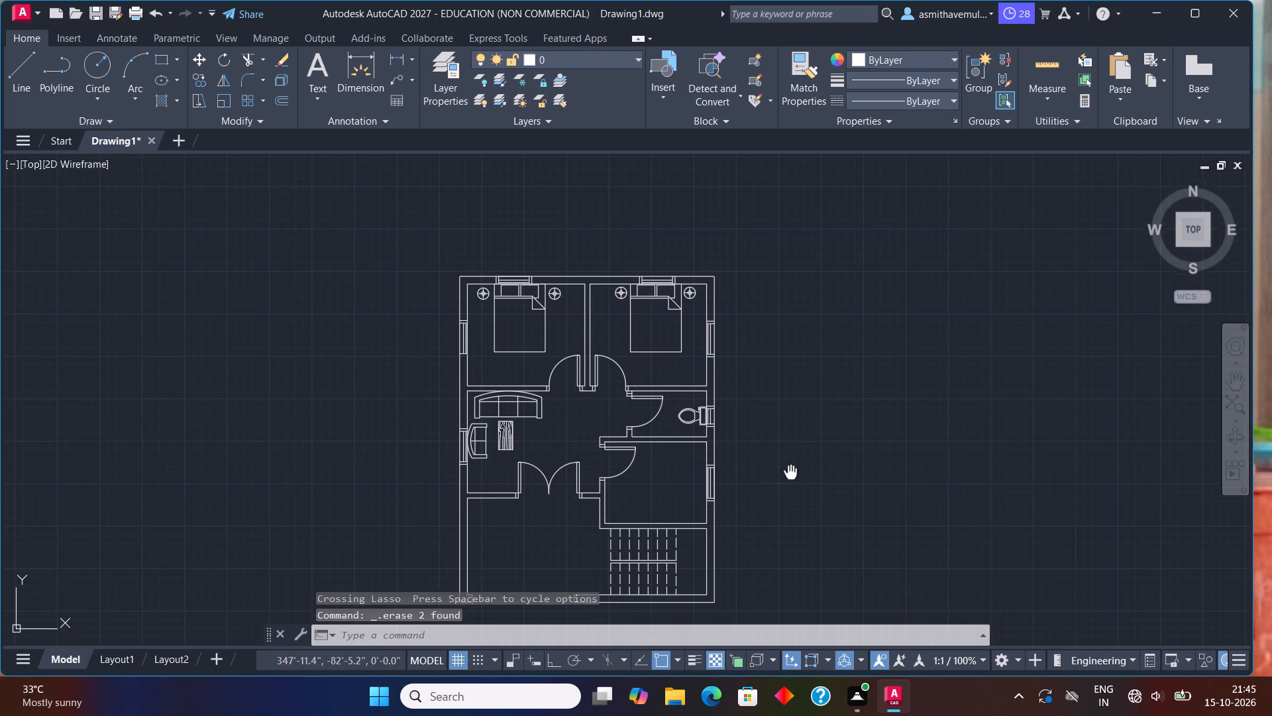
middle_click_drag(793, 467, 811, 424)
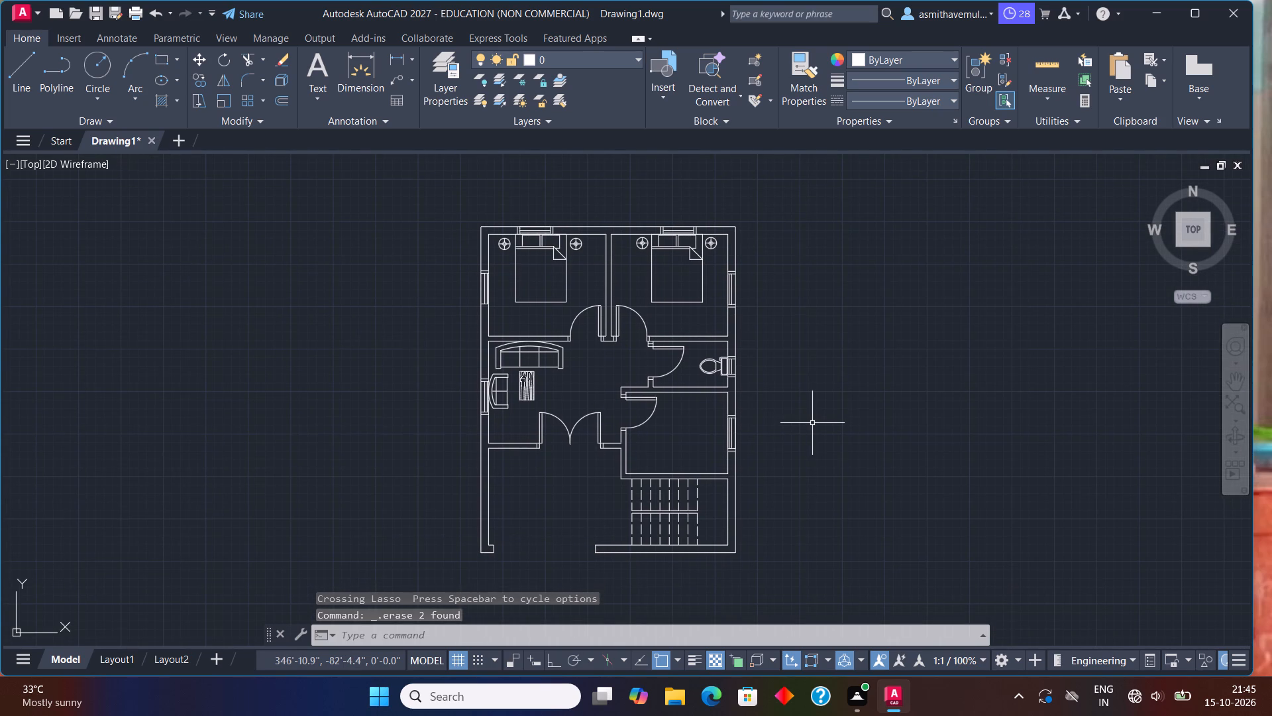
key("ctrl+2")
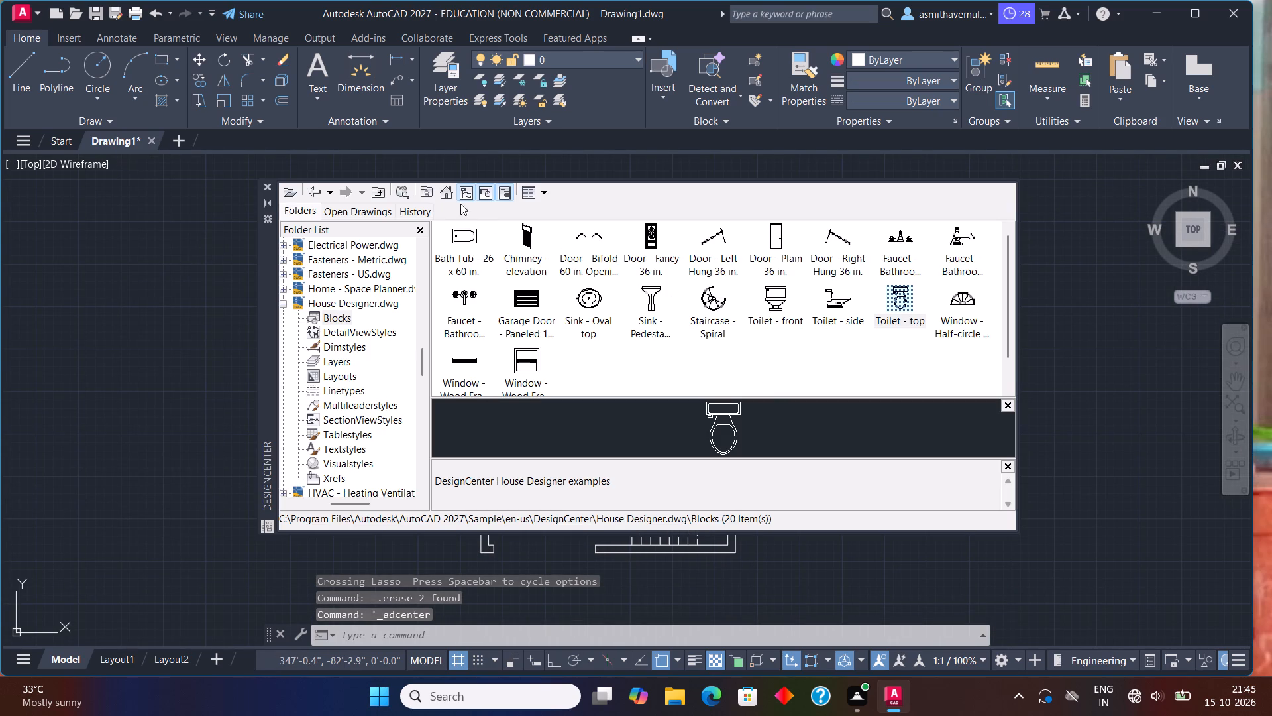
left_click(449, 193)
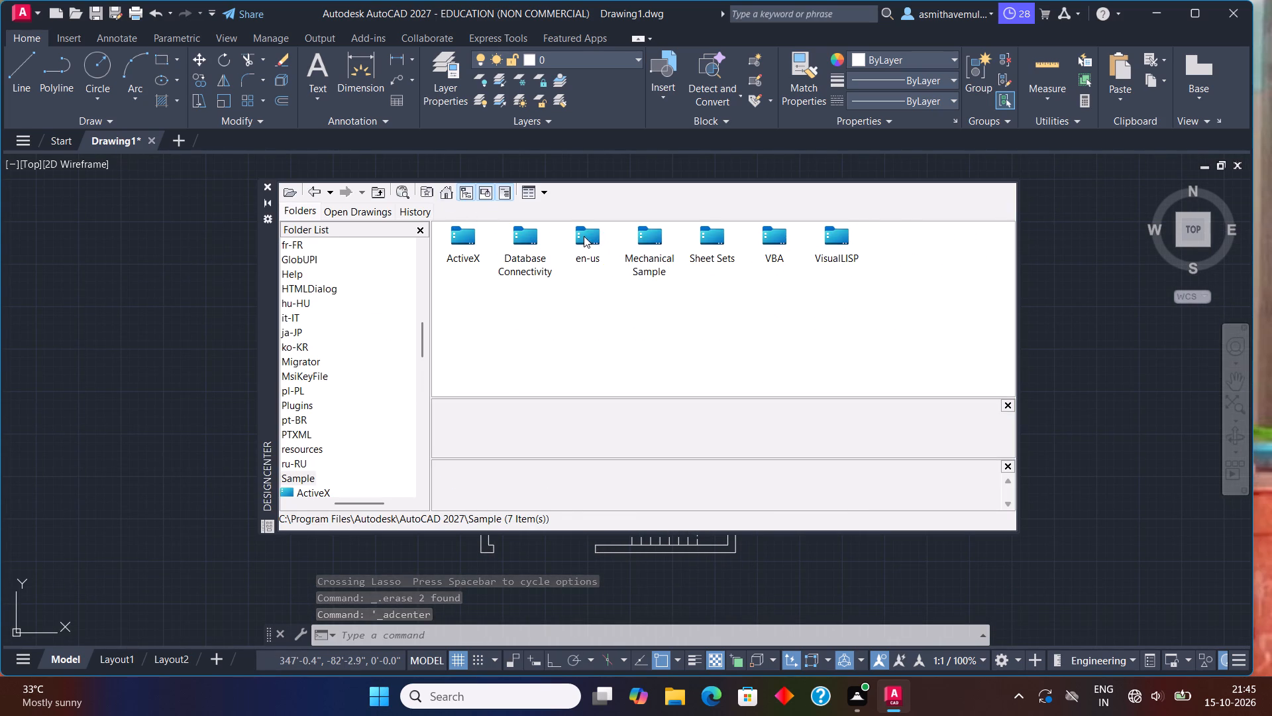
double_click(584, 236)
left_click(490, 243)
left_click(480, 241)
double_click(445, 241)
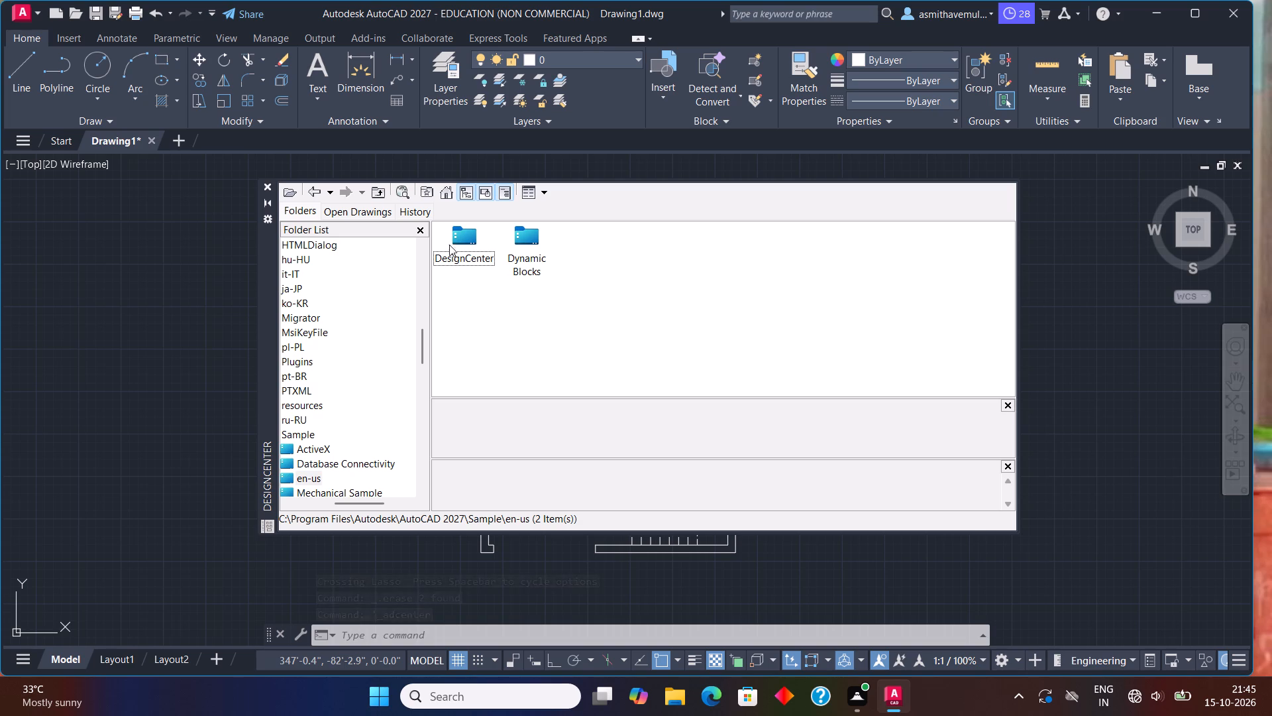
double_click(473, 251)
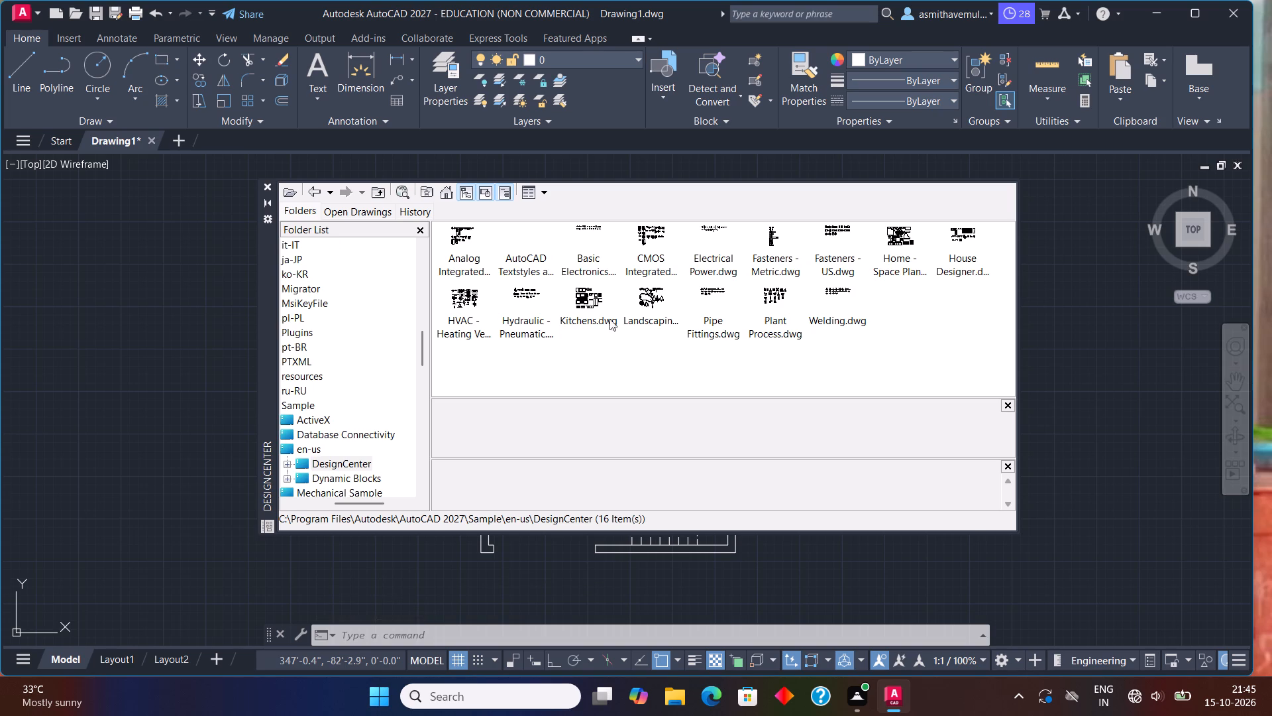
double_click(587, 302)
double_click(598, 302)
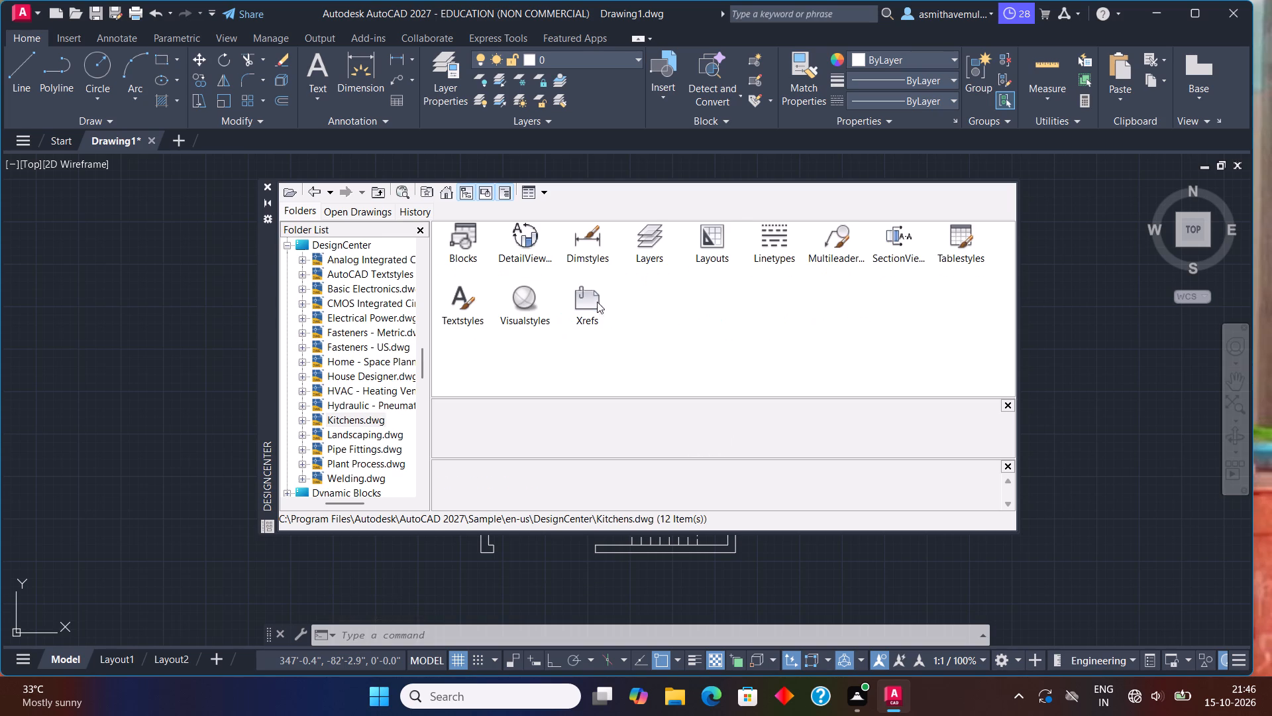
left_click(472, 247)
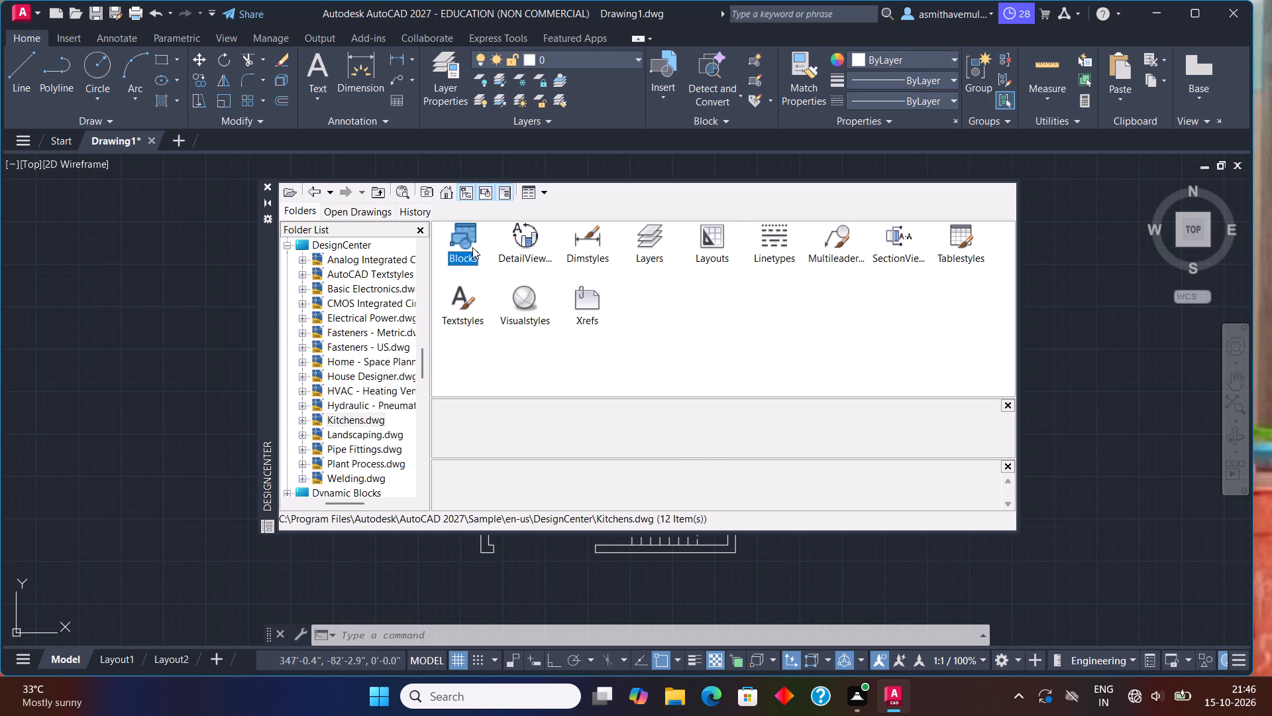
double_click(466, 247)
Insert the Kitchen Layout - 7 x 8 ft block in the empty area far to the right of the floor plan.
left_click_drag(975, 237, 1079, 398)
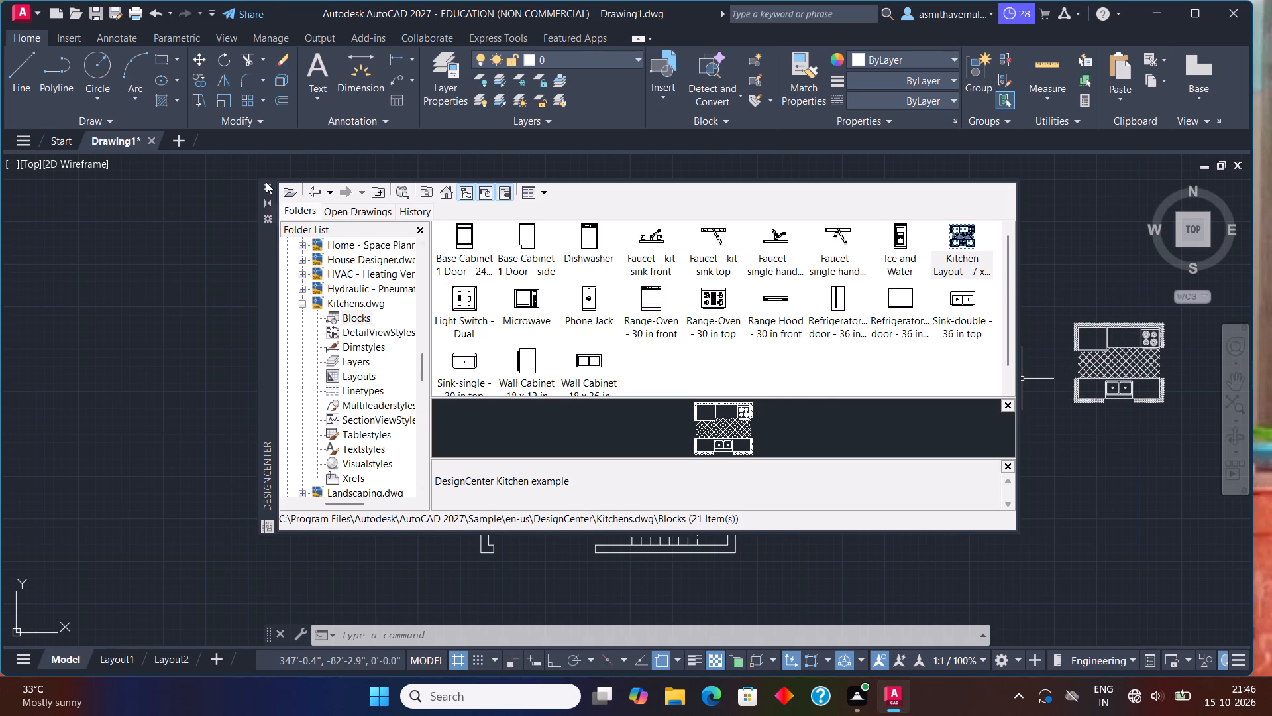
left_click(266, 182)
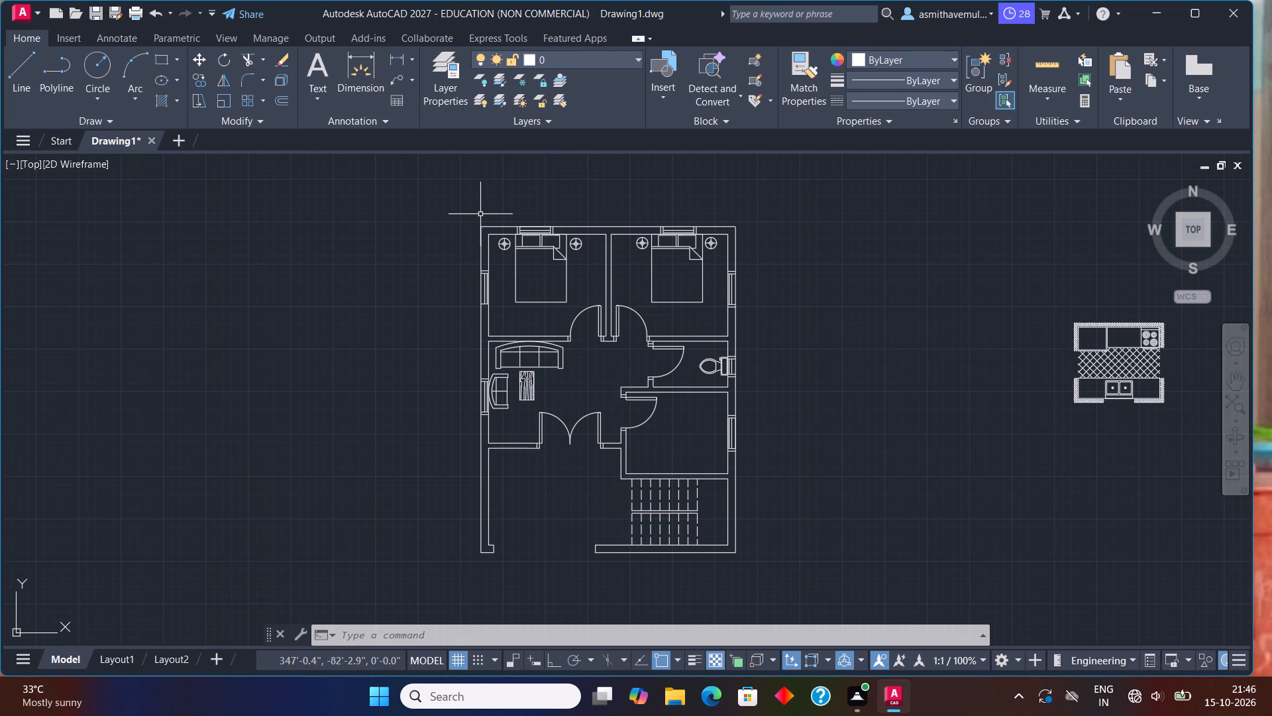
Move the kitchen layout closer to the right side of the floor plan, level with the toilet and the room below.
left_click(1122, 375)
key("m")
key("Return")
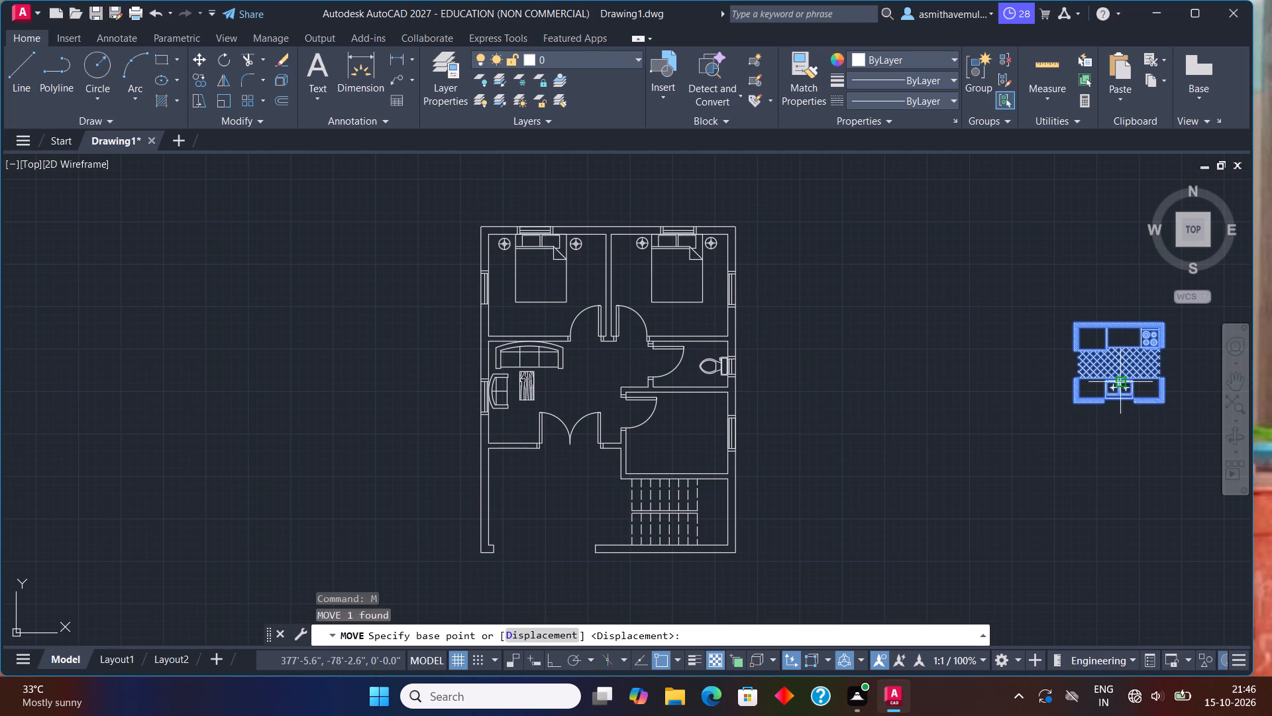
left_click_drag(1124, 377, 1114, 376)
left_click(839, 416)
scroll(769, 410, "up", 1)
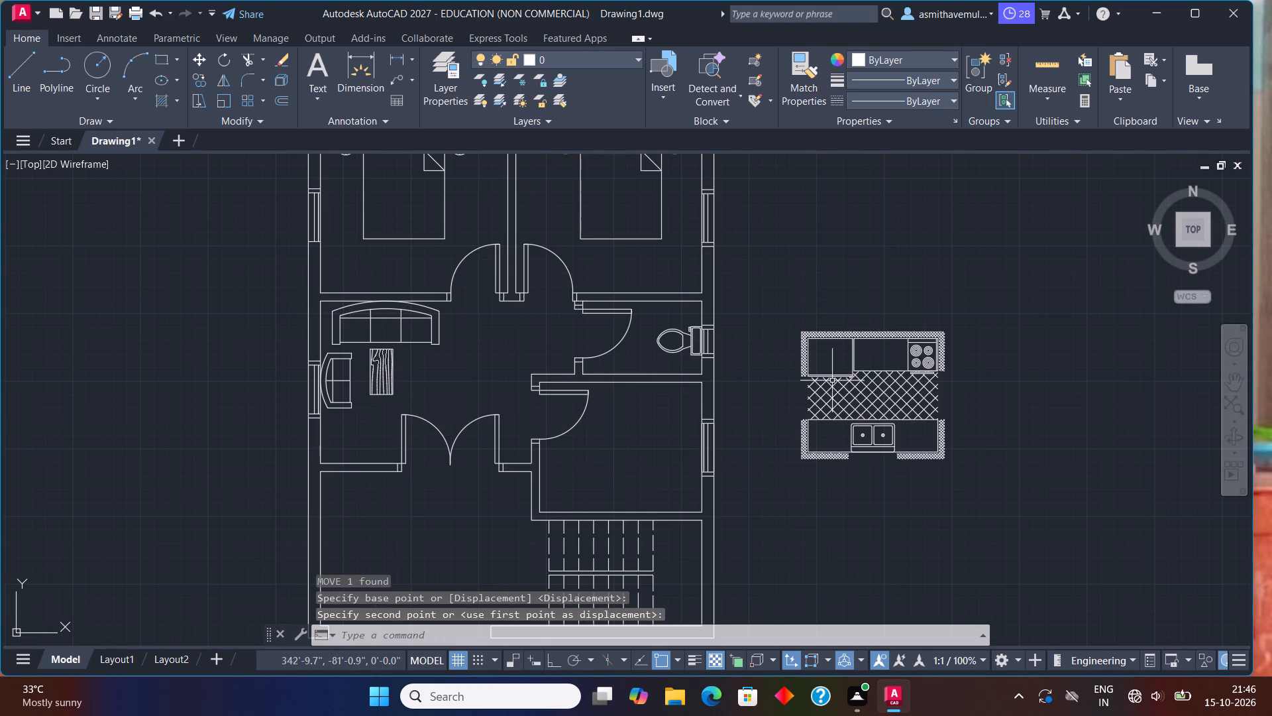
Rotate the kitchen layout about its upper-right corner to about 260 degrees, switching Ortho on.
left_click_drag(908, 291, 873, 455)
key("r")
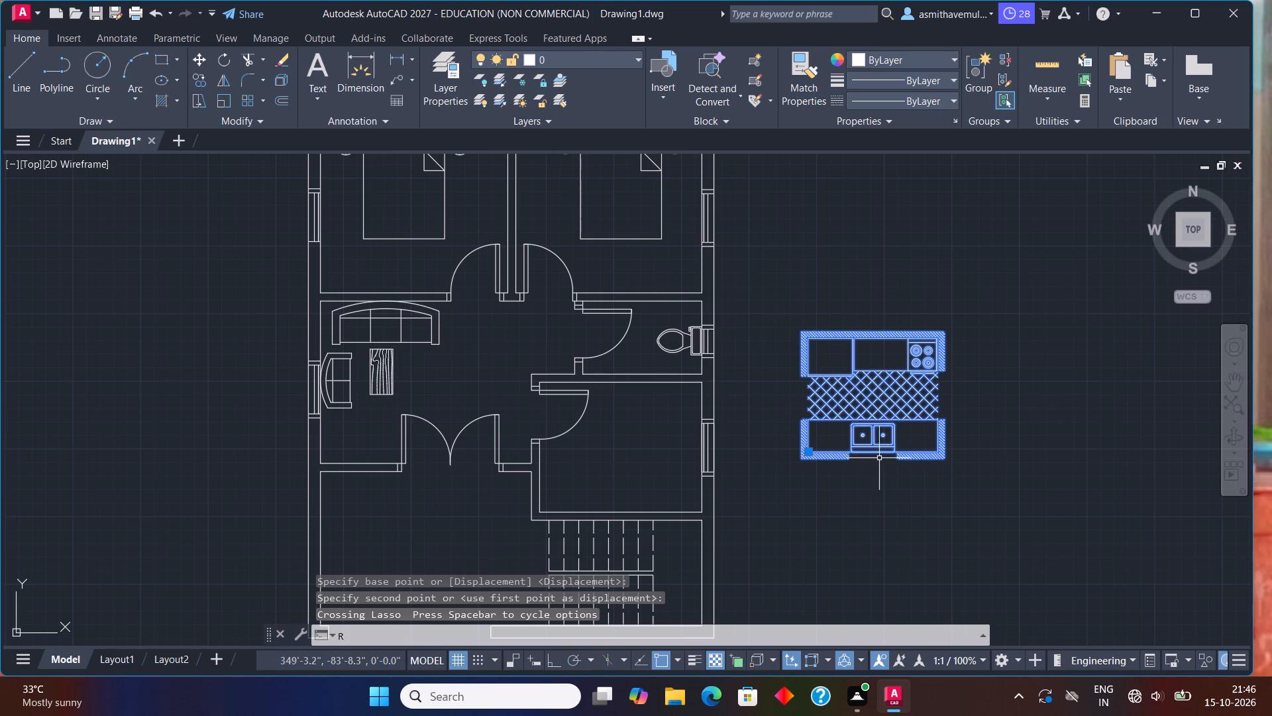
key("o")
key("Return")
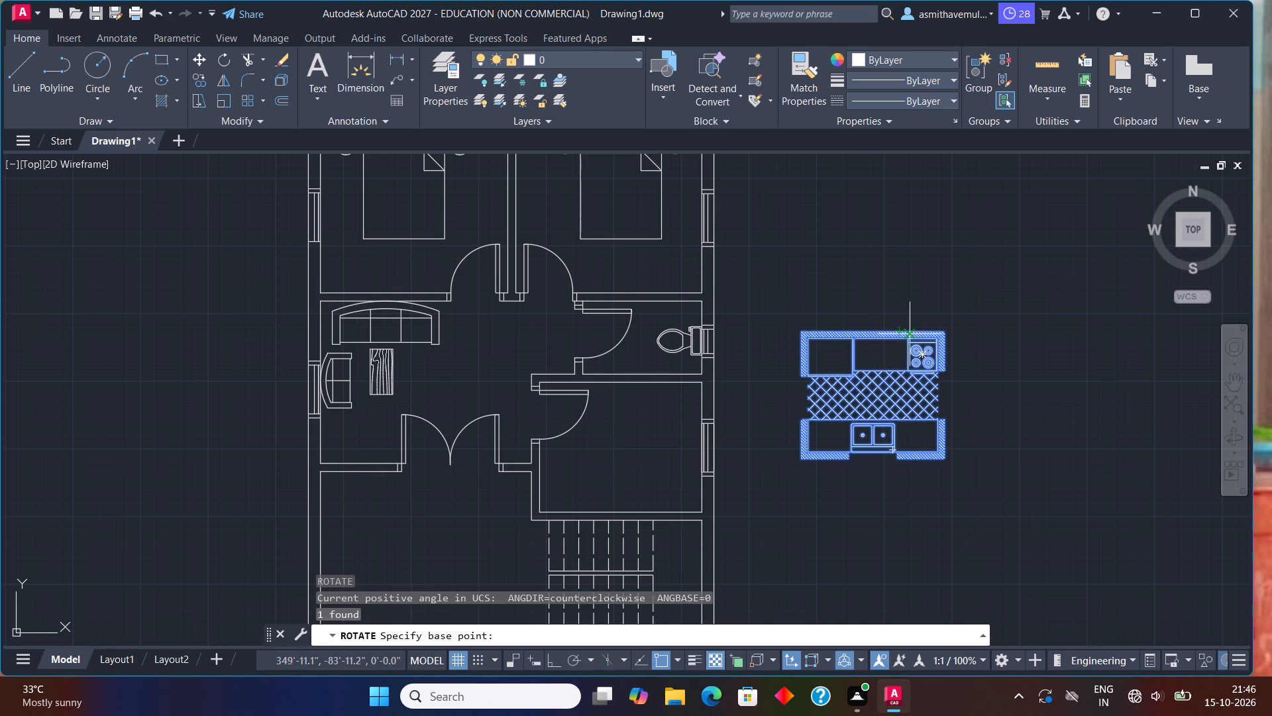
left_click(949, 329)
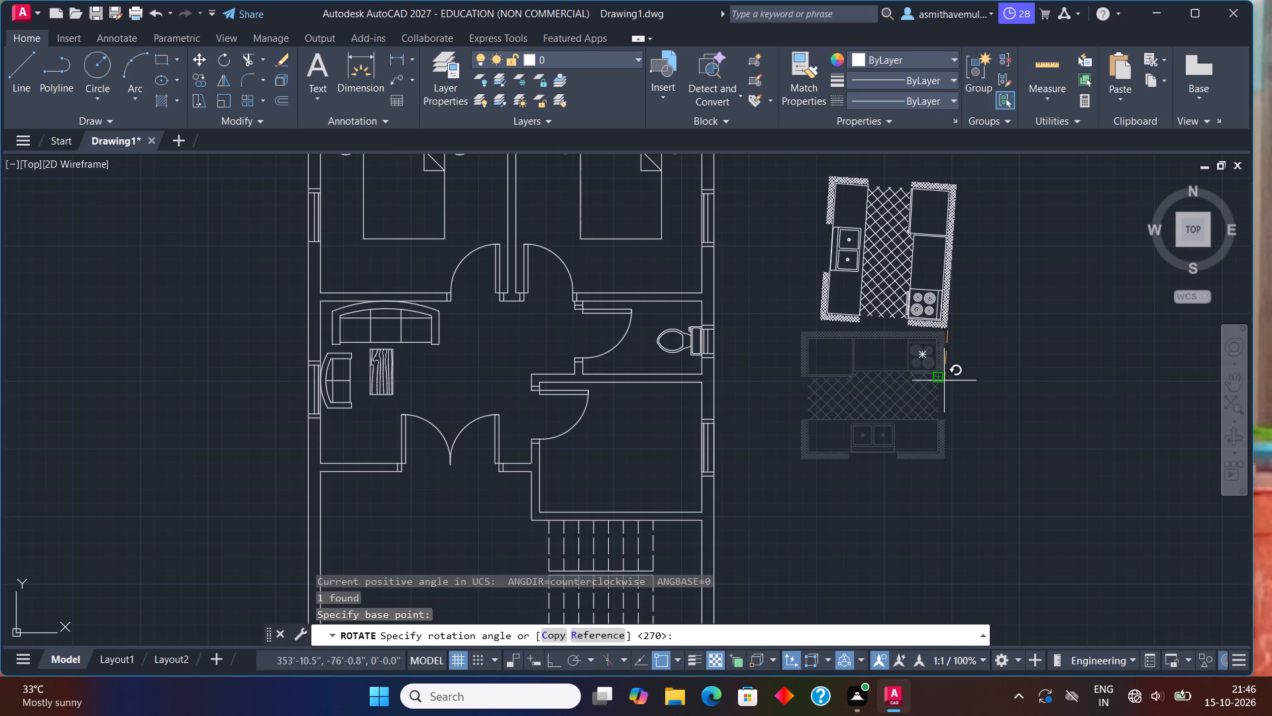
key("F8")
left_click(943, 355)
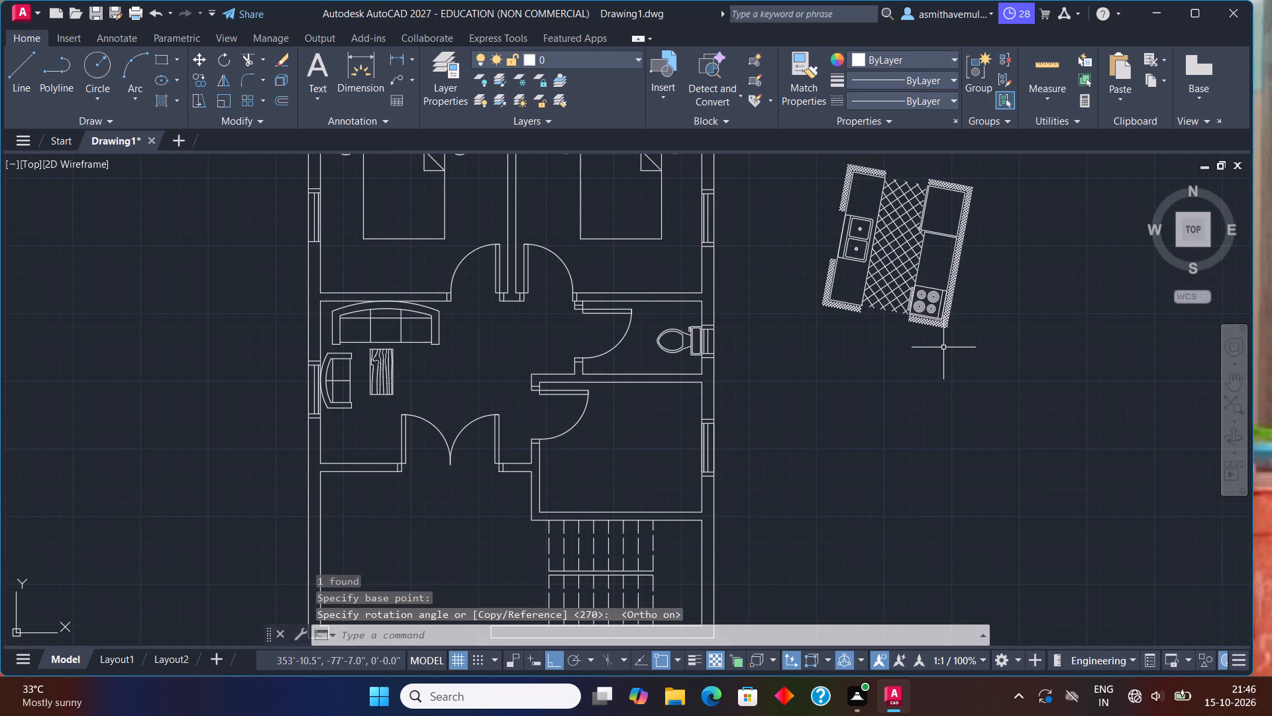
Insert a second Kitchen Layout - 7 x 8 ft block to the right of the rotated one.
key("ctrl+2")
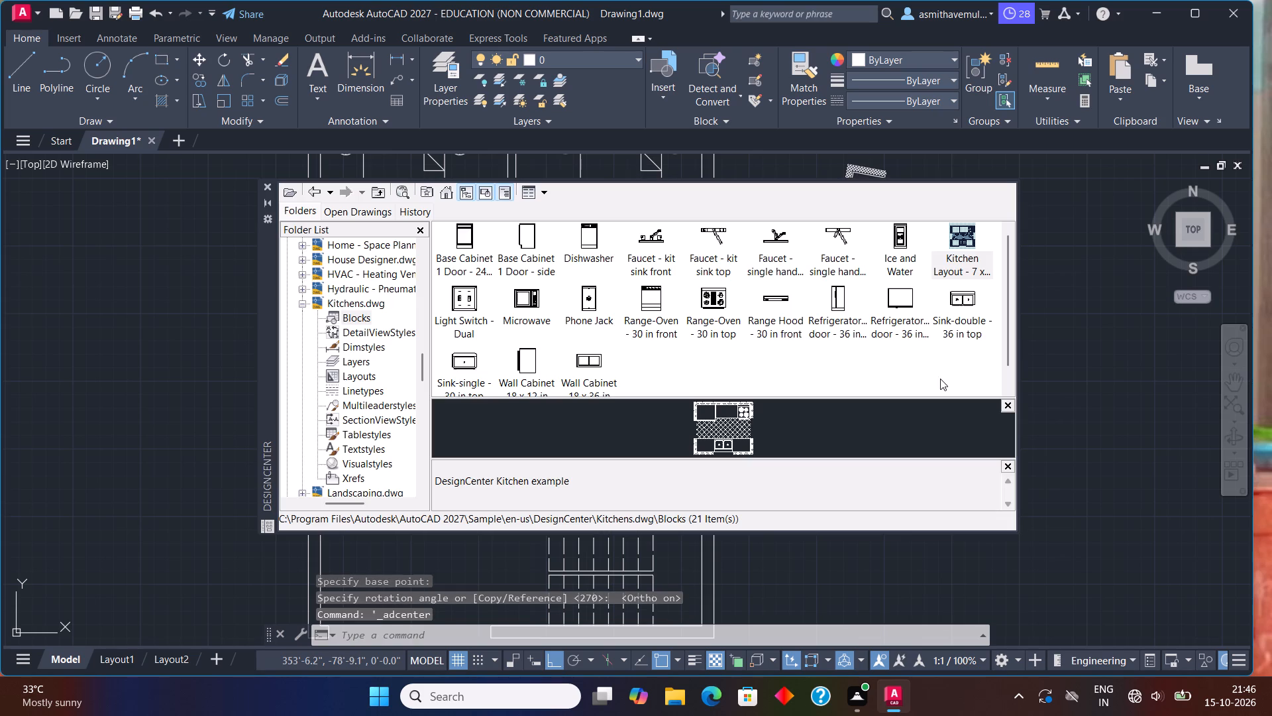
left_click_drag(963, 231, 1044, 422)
Insert the Sink-single - 30 in top block below the kitchen layouts and close DesignCenter.
left_click_drag(461, 354, 842, 592)
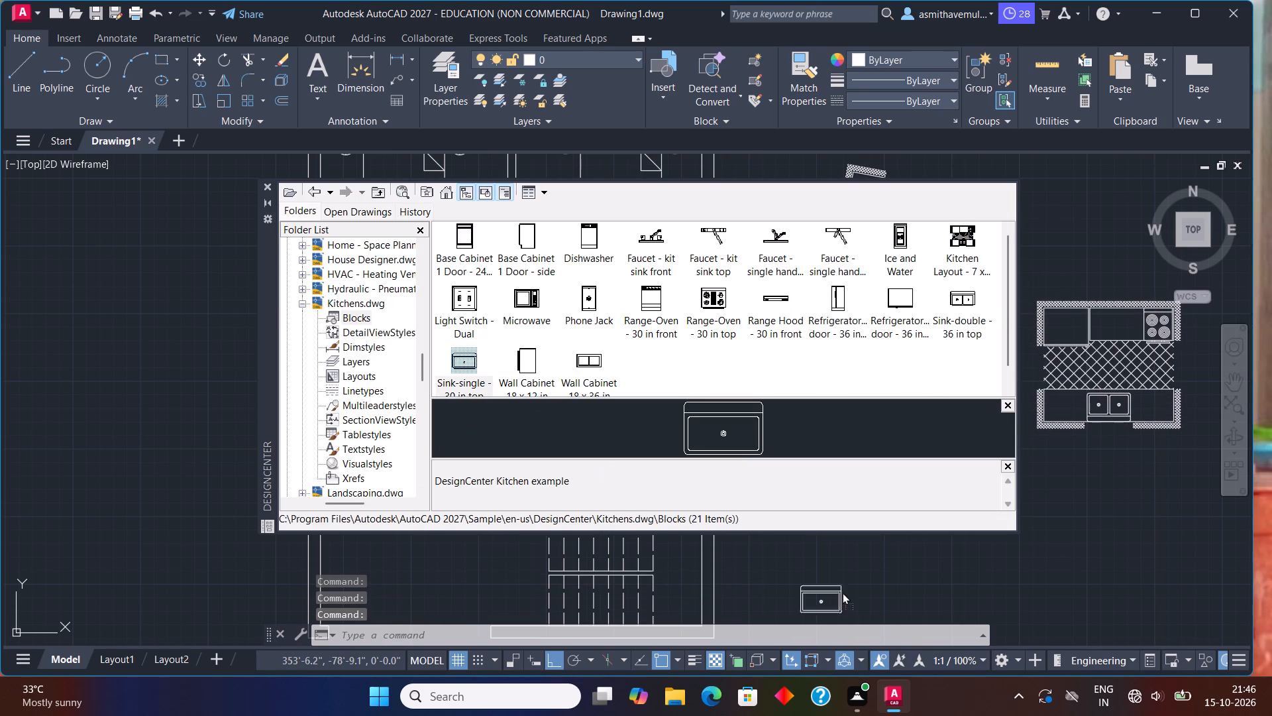
left_click_drag(842, 592, 1002, 557)
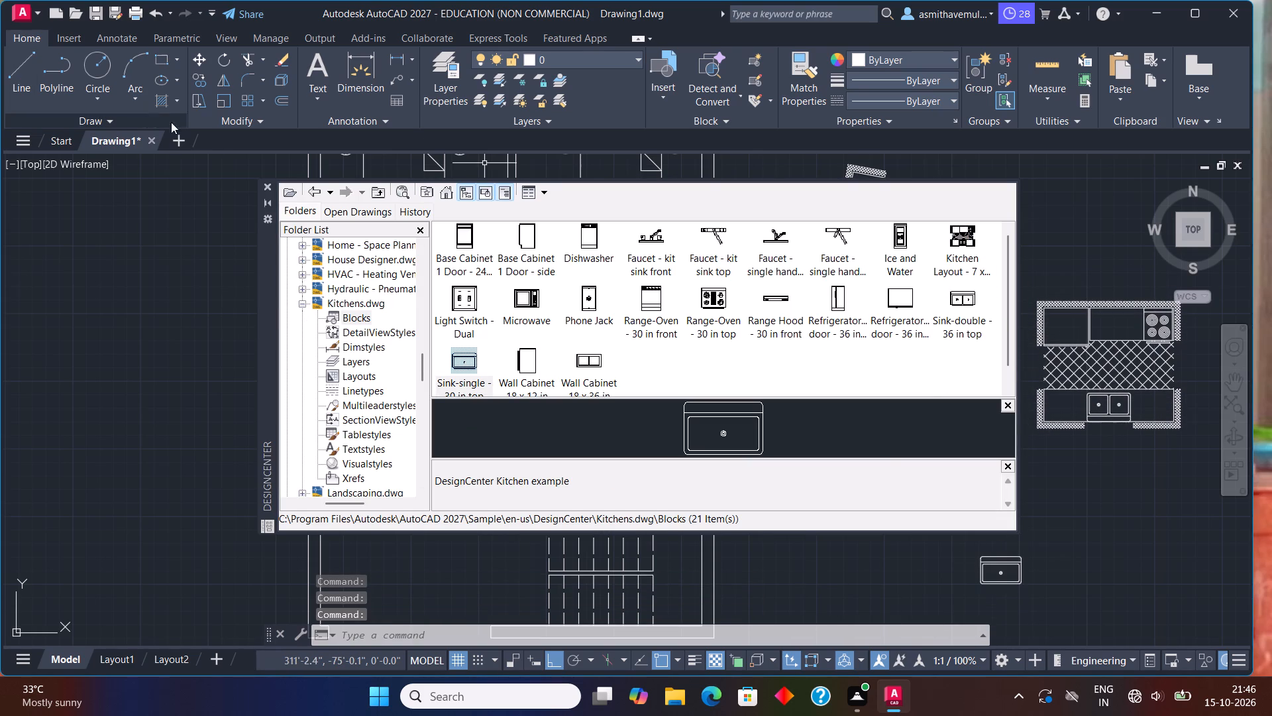
left_click(264, 183)
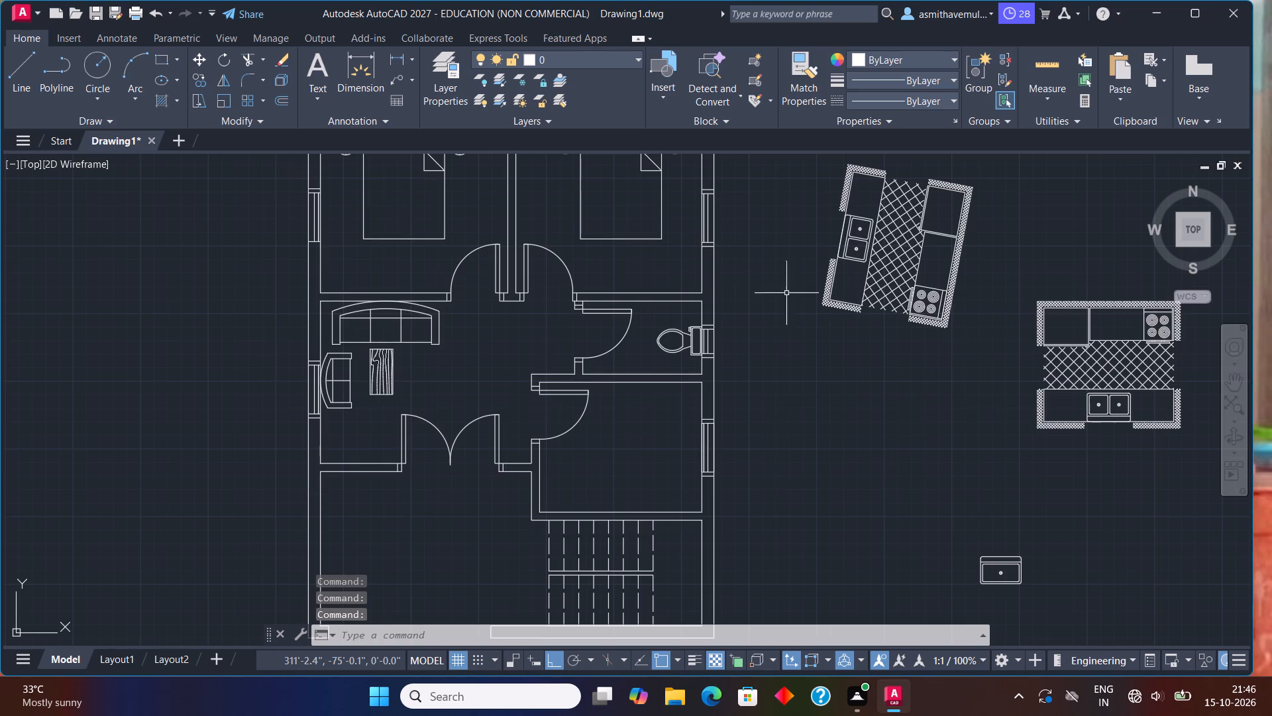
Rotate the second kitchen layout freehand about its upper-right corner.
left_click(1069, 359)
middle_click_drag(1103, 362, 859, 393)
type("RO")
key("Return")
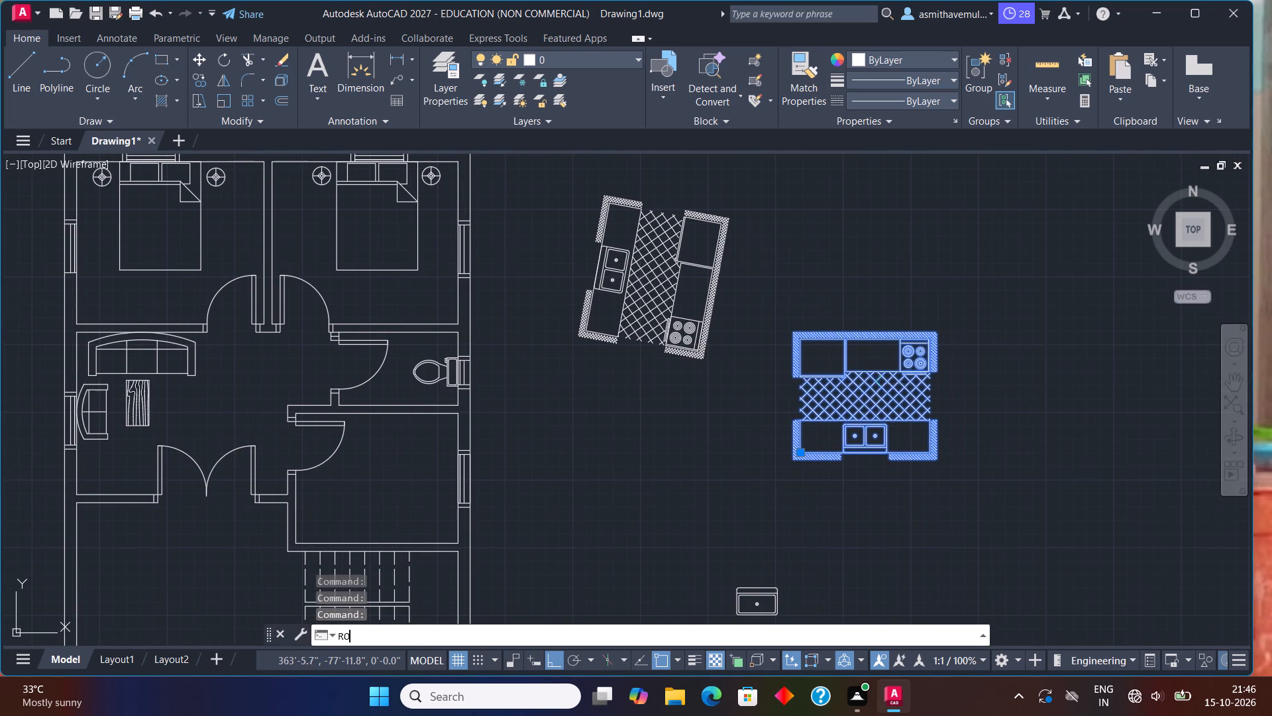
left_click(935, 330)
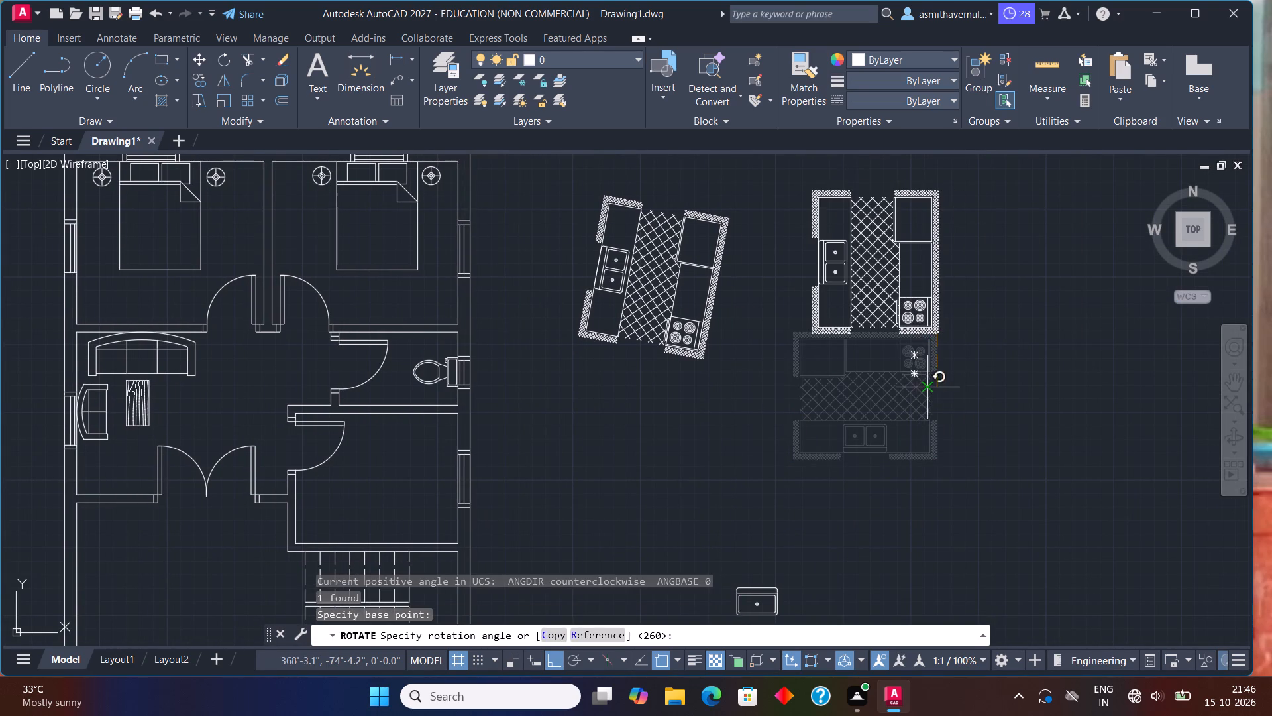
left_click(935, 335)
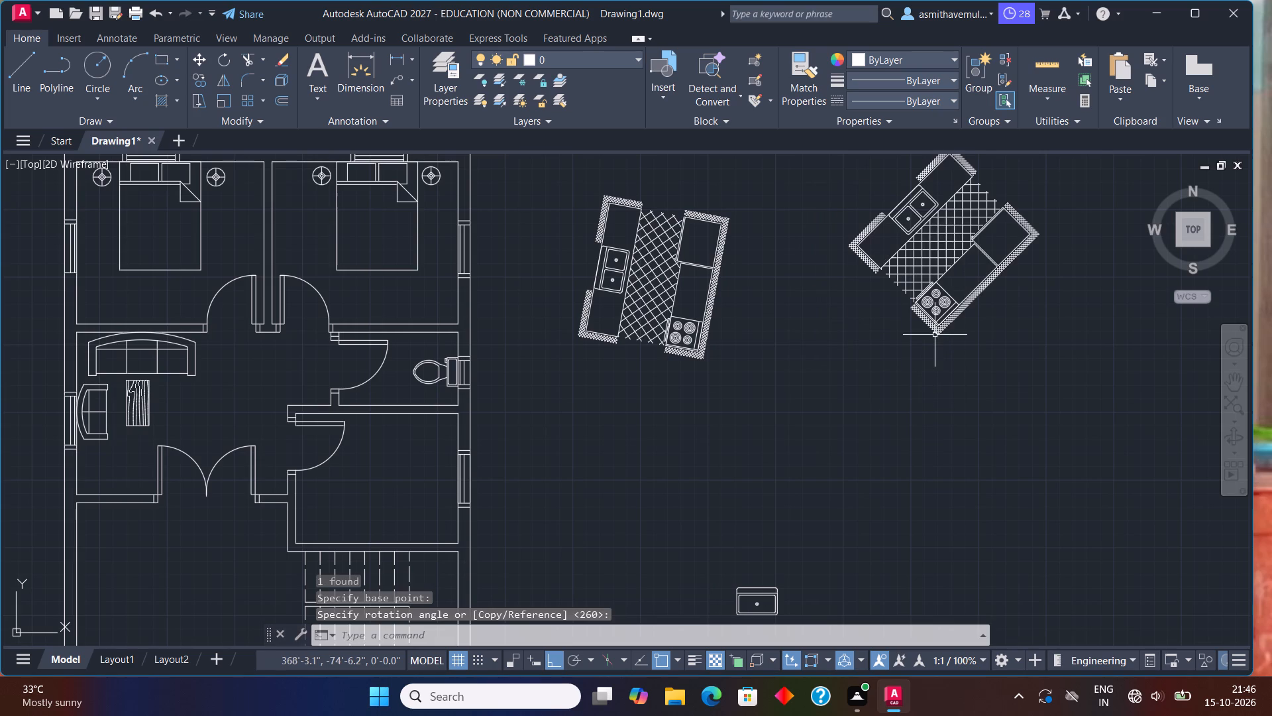
Insert another unrotated Kitchen Layout - 7 x 8 ft block below and to the right of the two tilted ones.
key("ctrl+2")
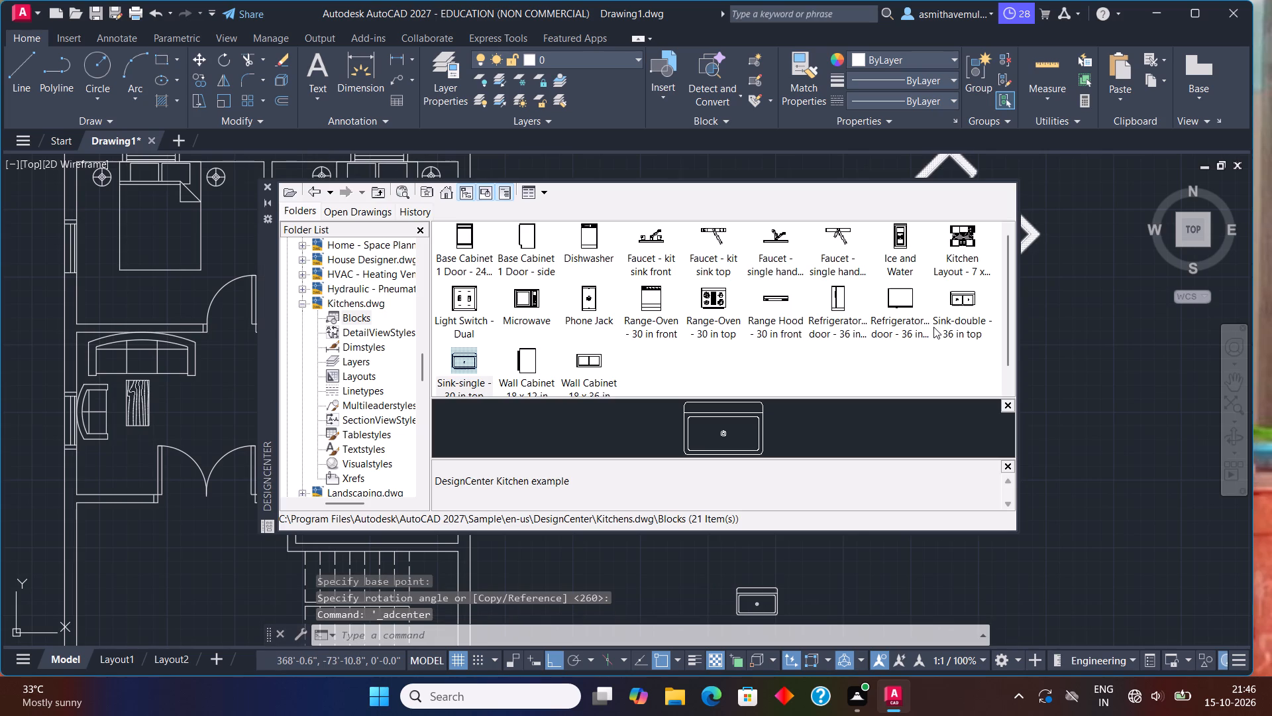
left_click_drag(948, 231, 968, 290)
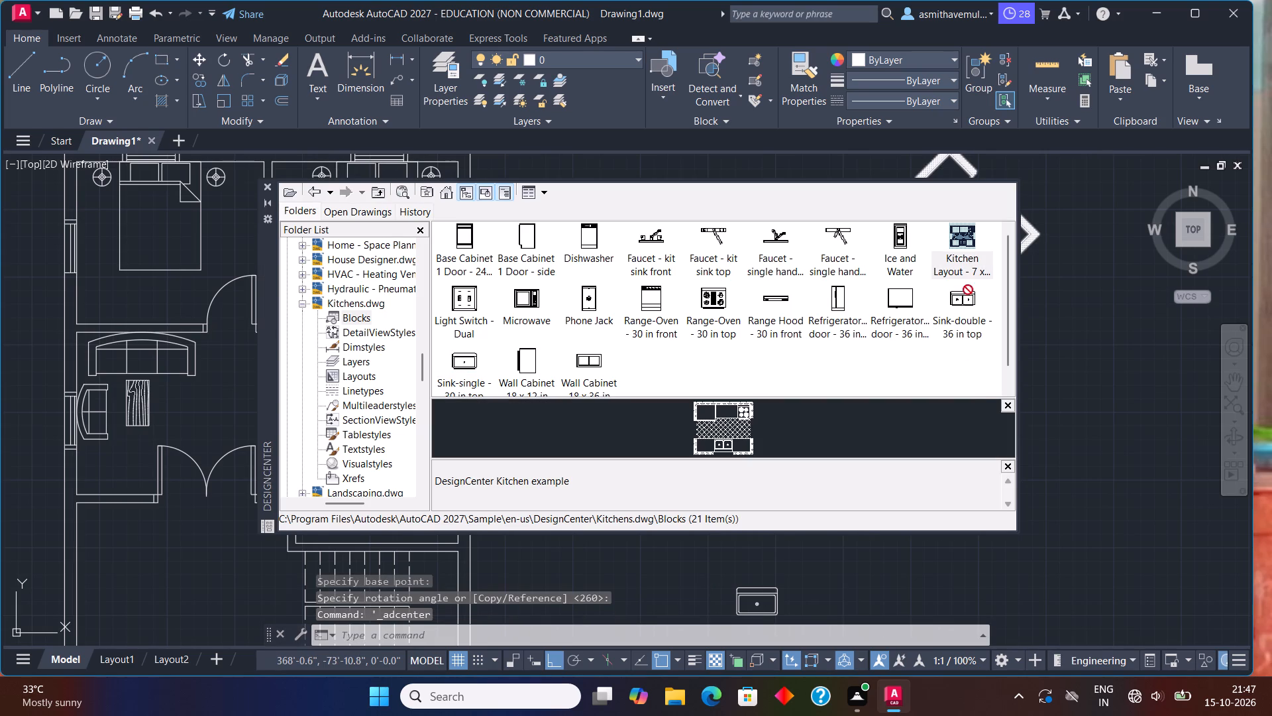
left_click_drag(968, 290, 1049, 538)
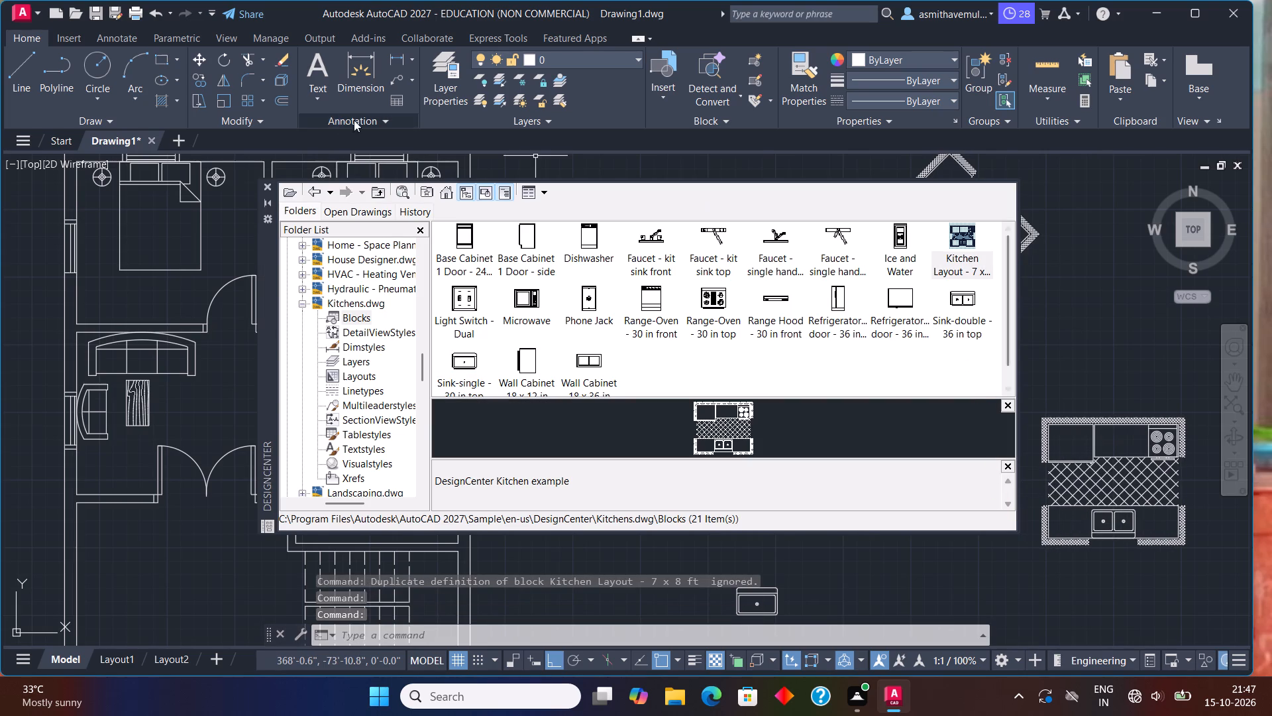
left_click(268, 186)
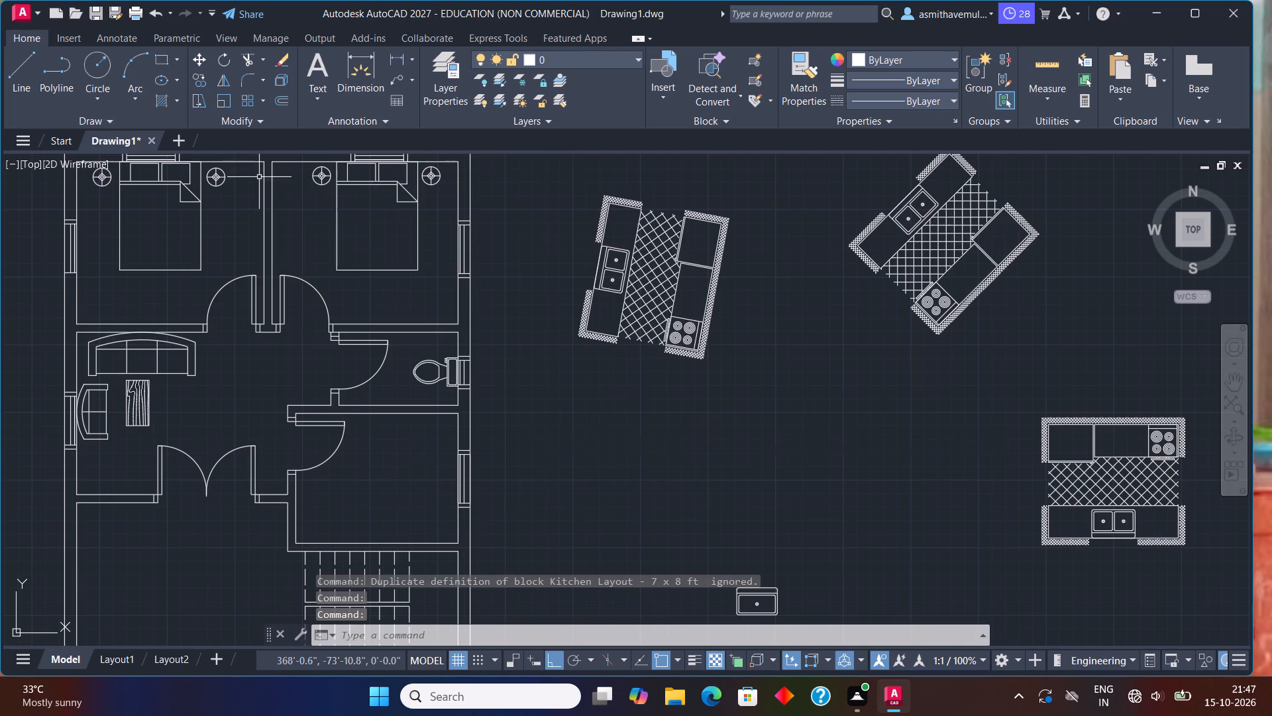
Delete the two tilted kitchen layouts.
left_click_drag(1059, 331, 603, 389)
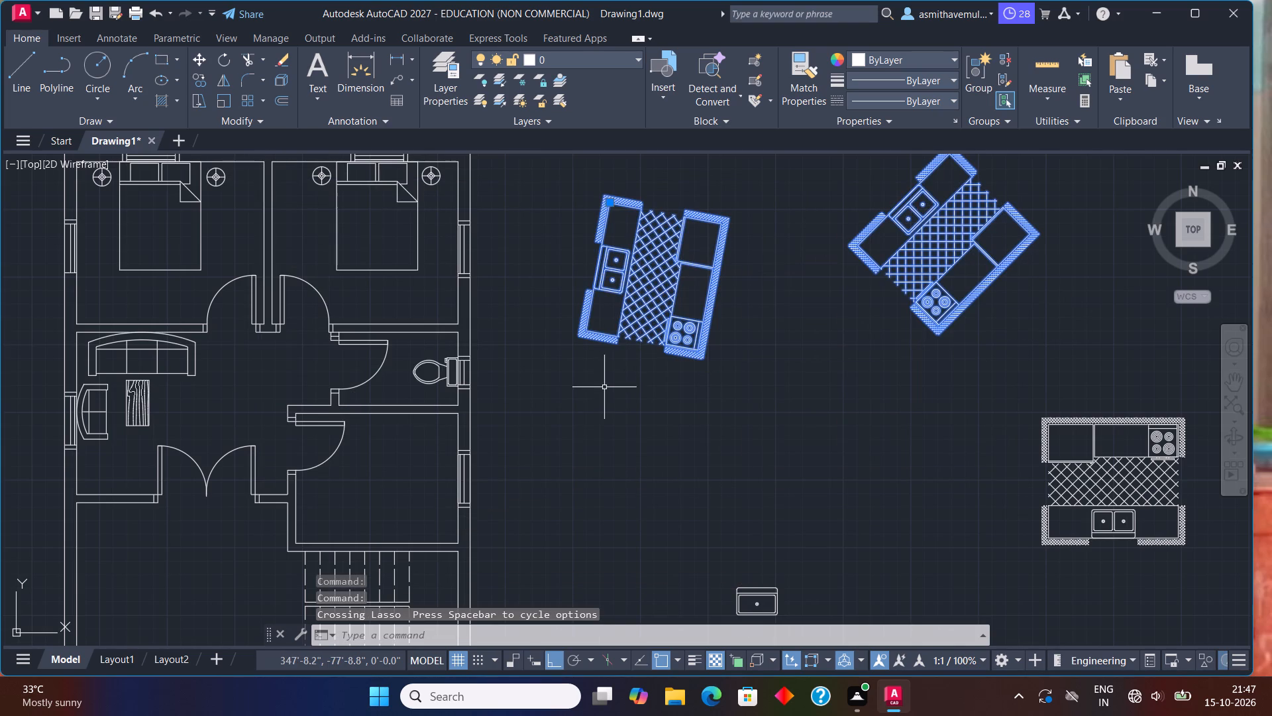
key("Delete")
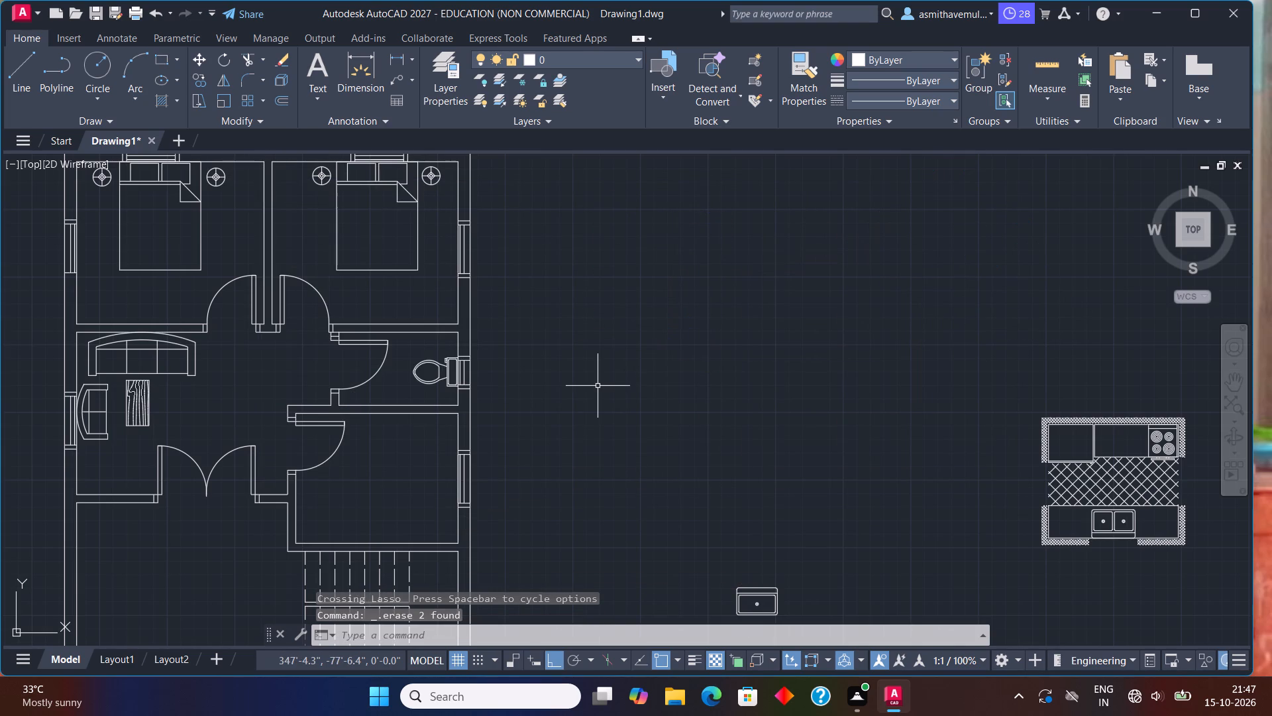
Rotate the remaining kitchen layout block 270 degrees about its upper-right corner with Ortho on.
key("F8")
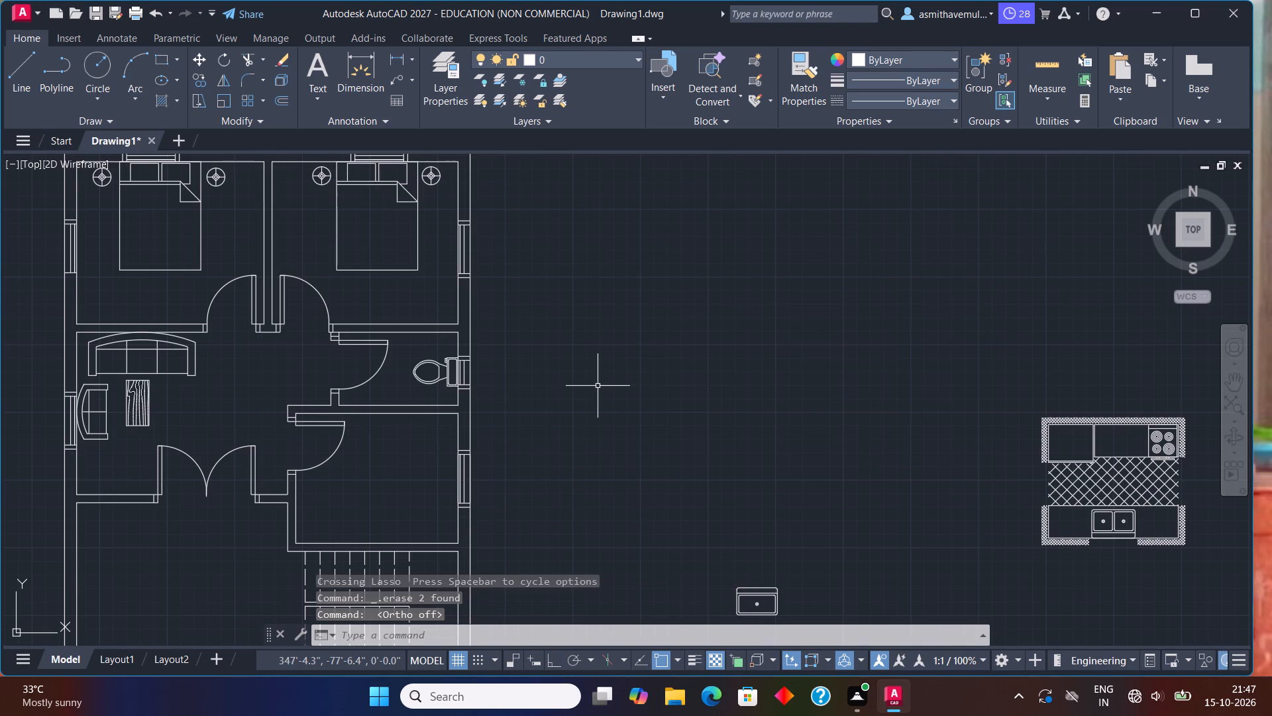
key("F8")
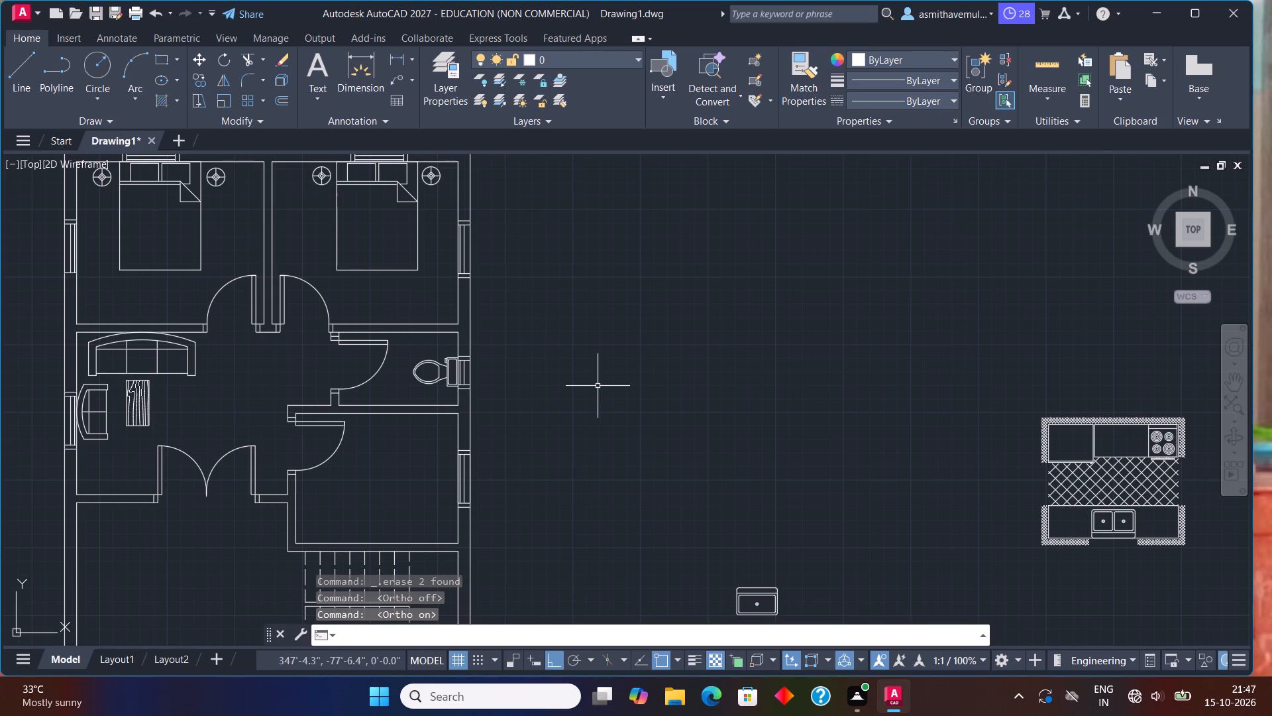
type("RO")
key("Return")
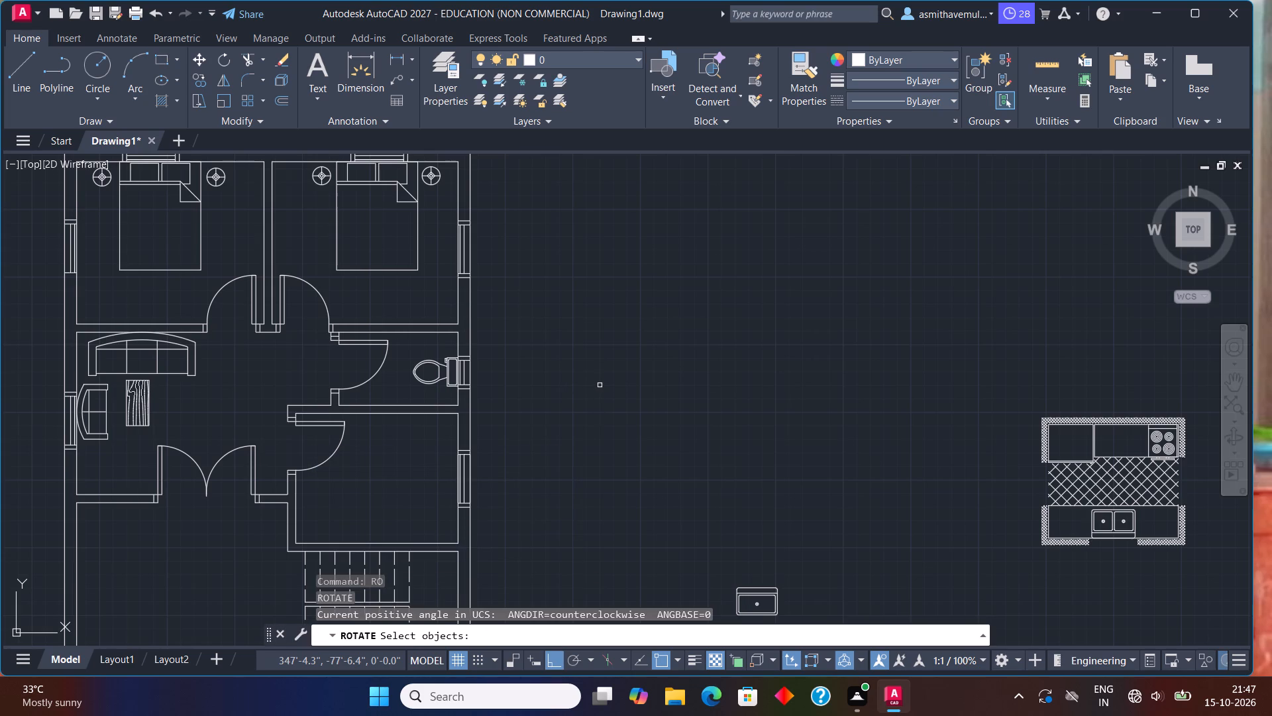
left_click(1057, 460)
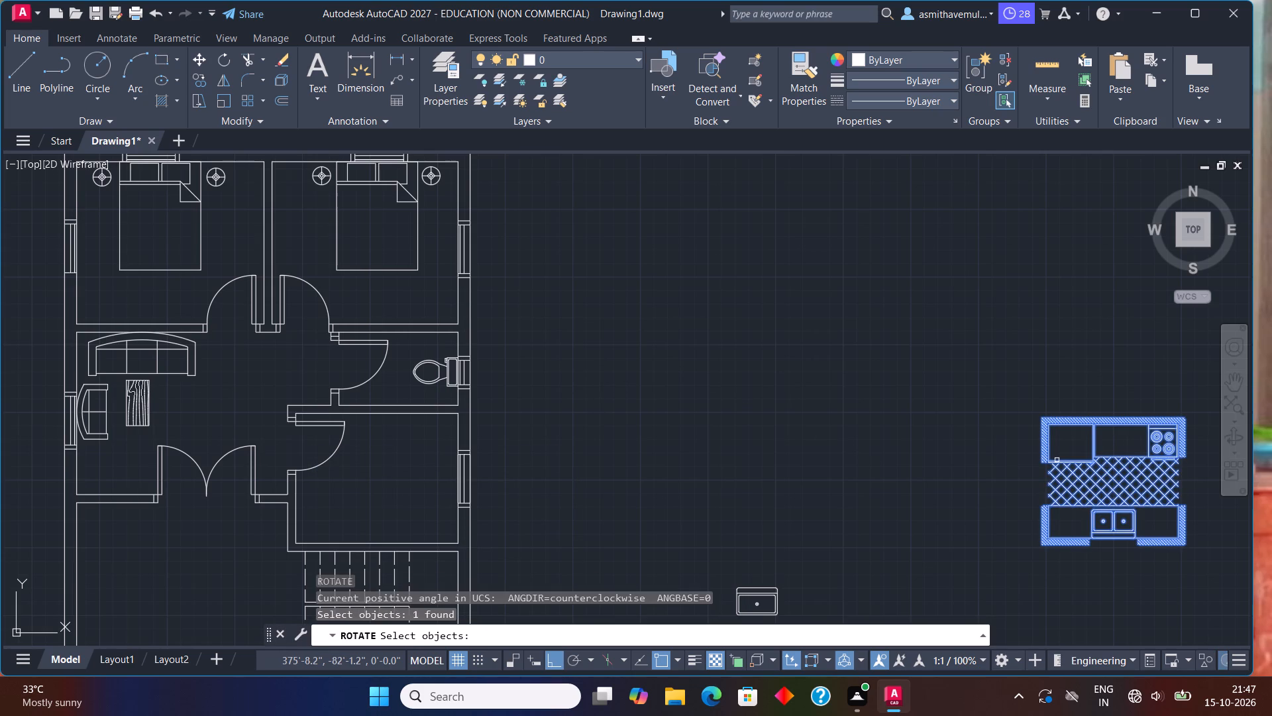
key("Return")
middle_click_drag(1053, 464, 1051, 464)
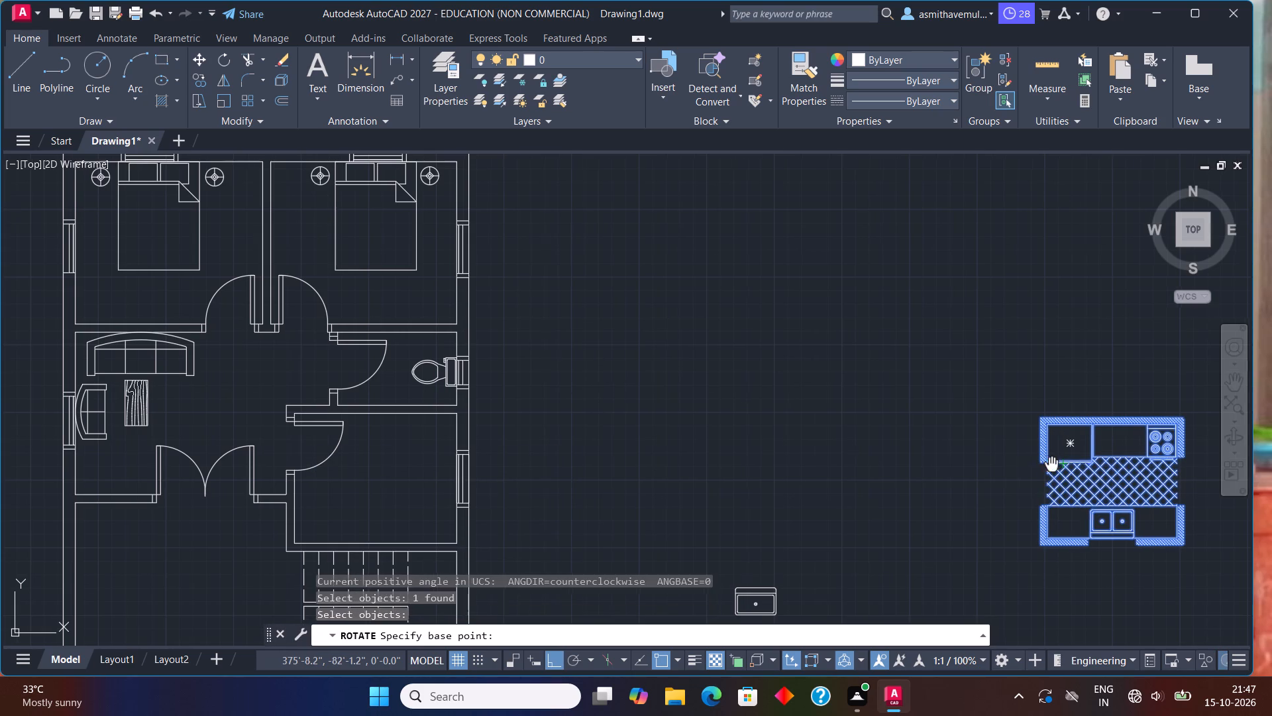
middle_click_drag(1051, 464, 841, 509)
left_click(975, 459)
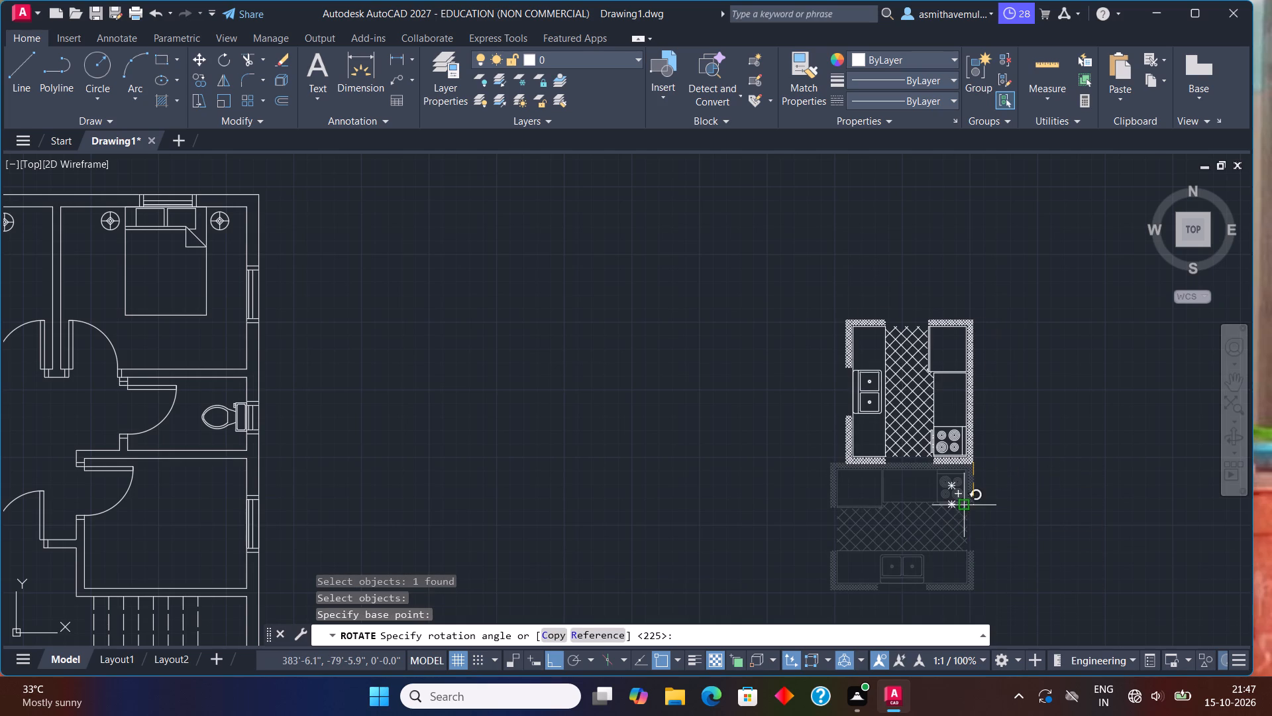
left_click(1012, 556)
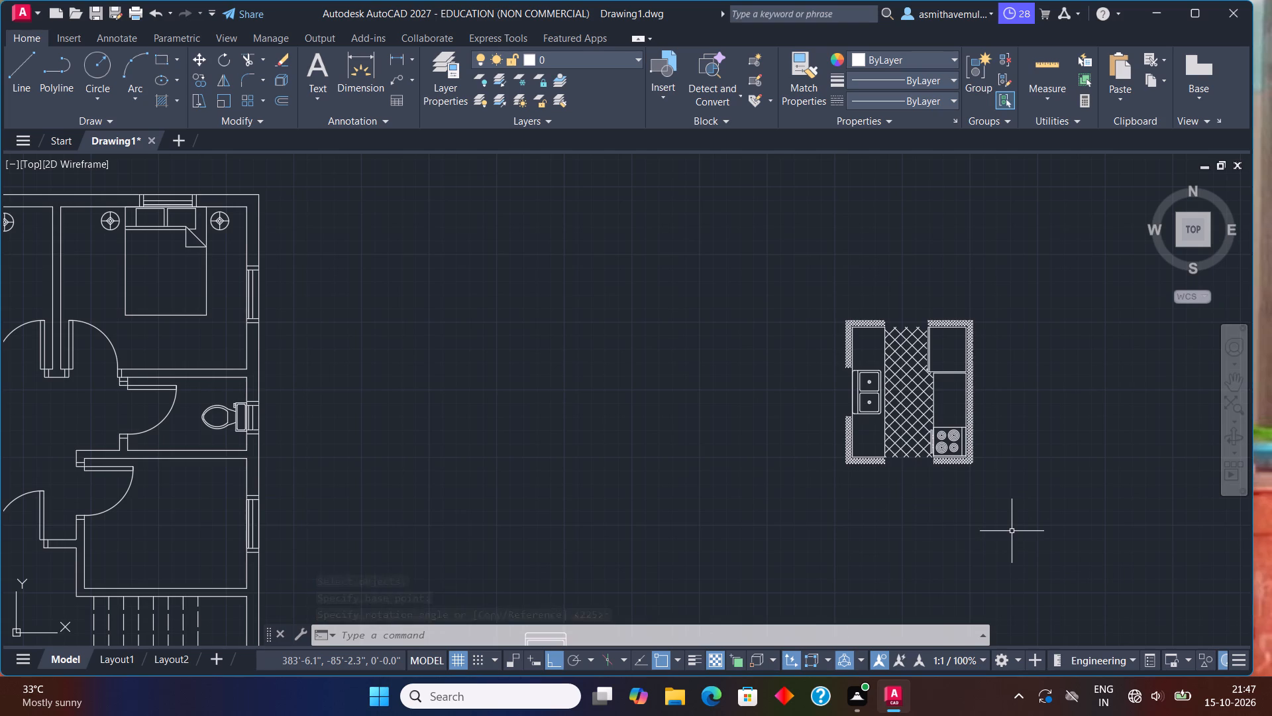
Move the rotated kitchen layout by its lower-right corner to the inside lower-right corner of the room above the stairs.
left_click_drag(1025, 354, 861, 396)
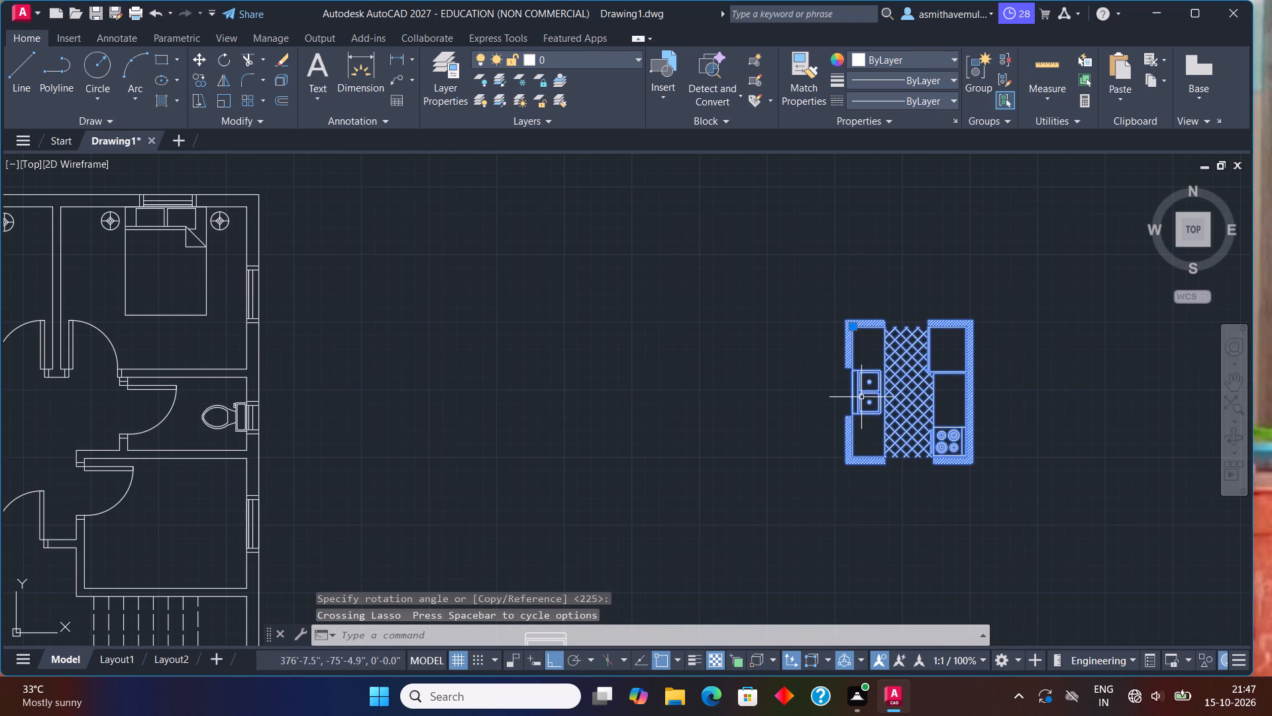
key("m")
key("Return")
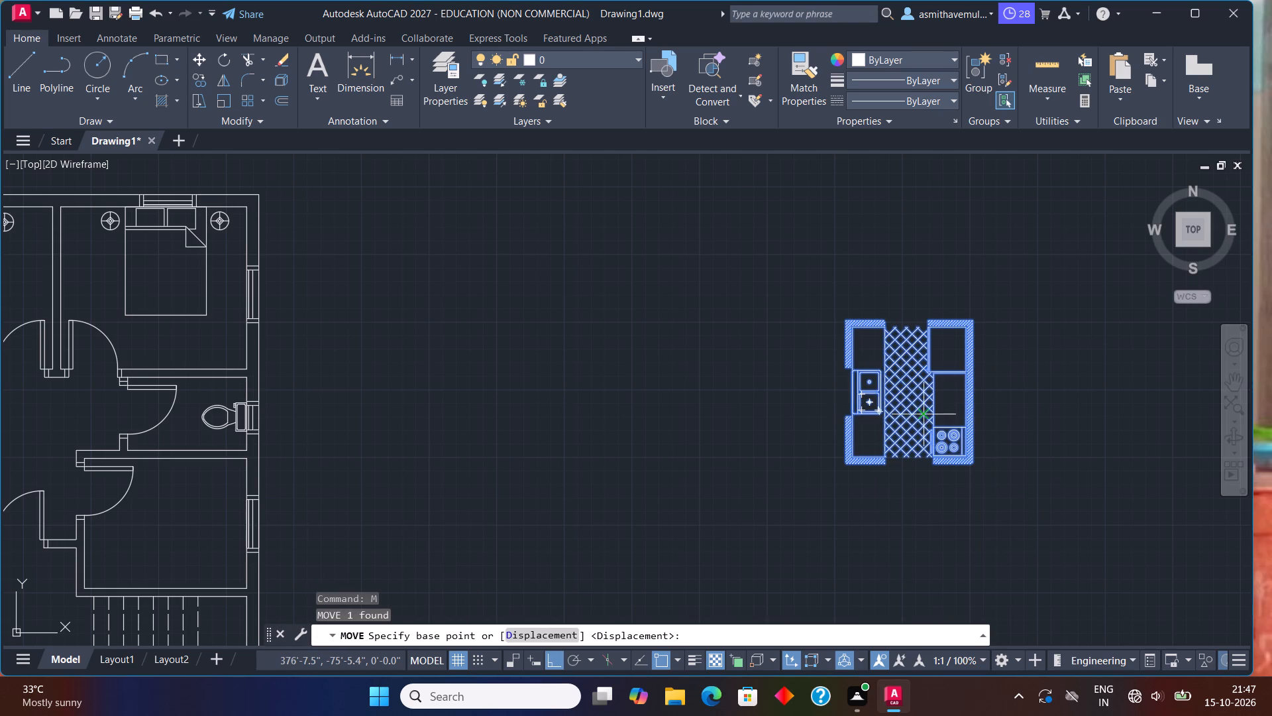
left_click(967, 467)
key("F8")
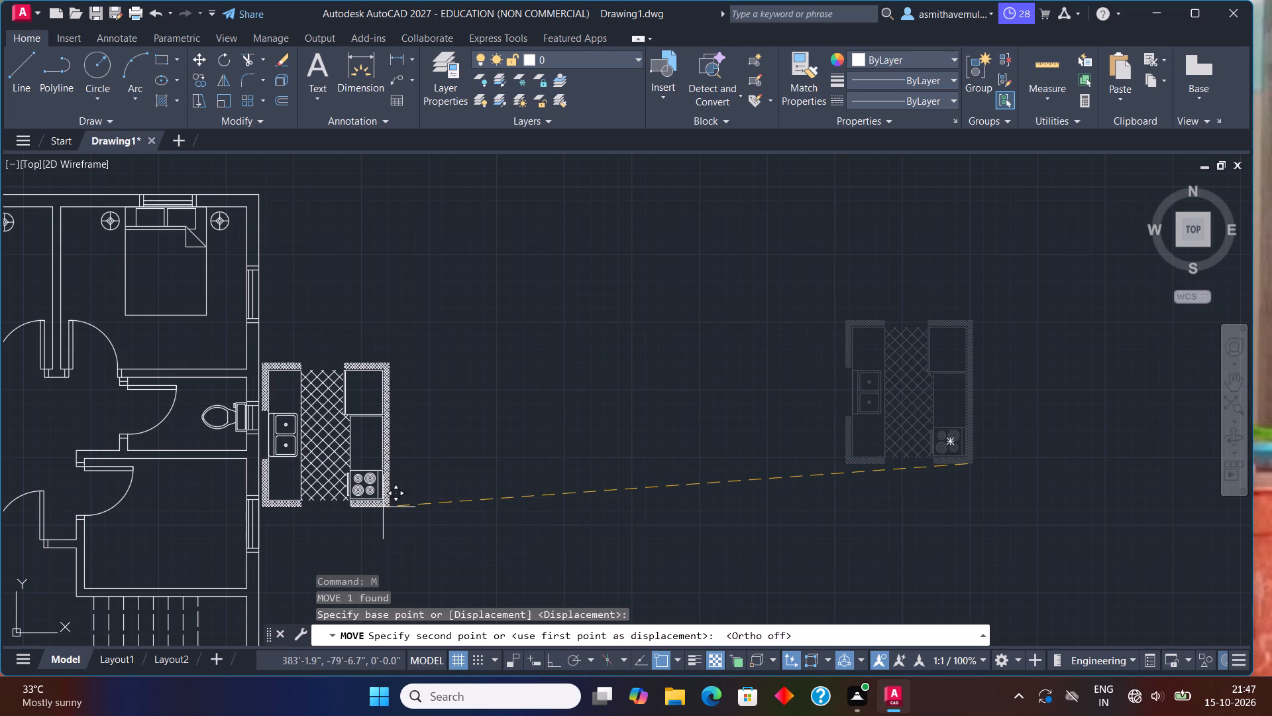
middle_click_drag(400, 491, 739, 391)
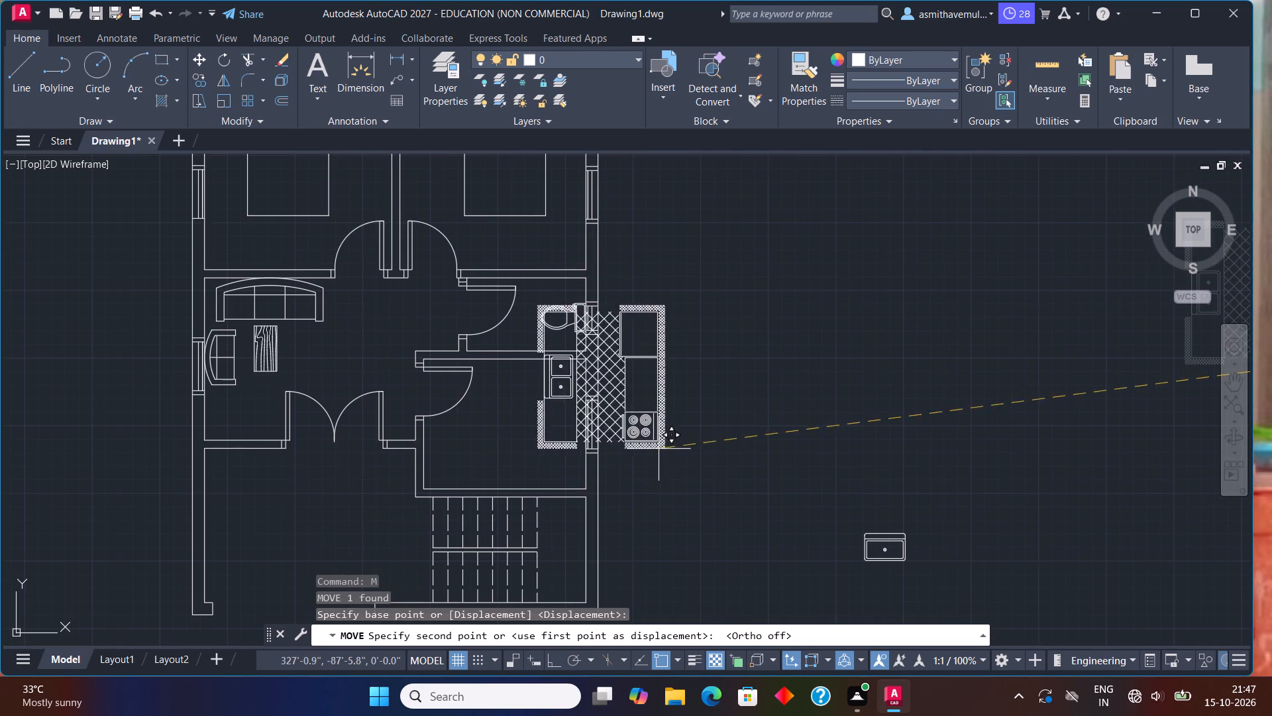
scroll(567, 505, "up", 3)
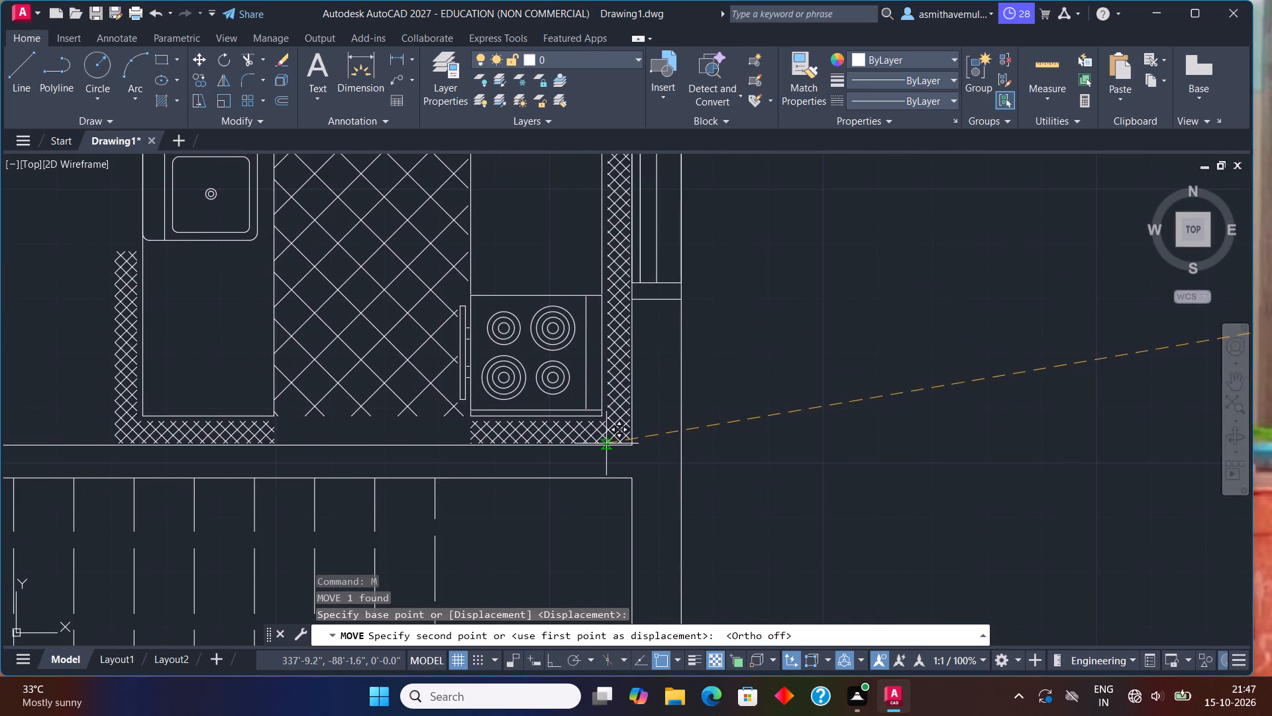
left_click(606, 444)
Scale the kitchen layout down freehand about its lower-right corner so it fits between the room's upper and lower walls.
left_click(631, 433)
type("SCALLE")
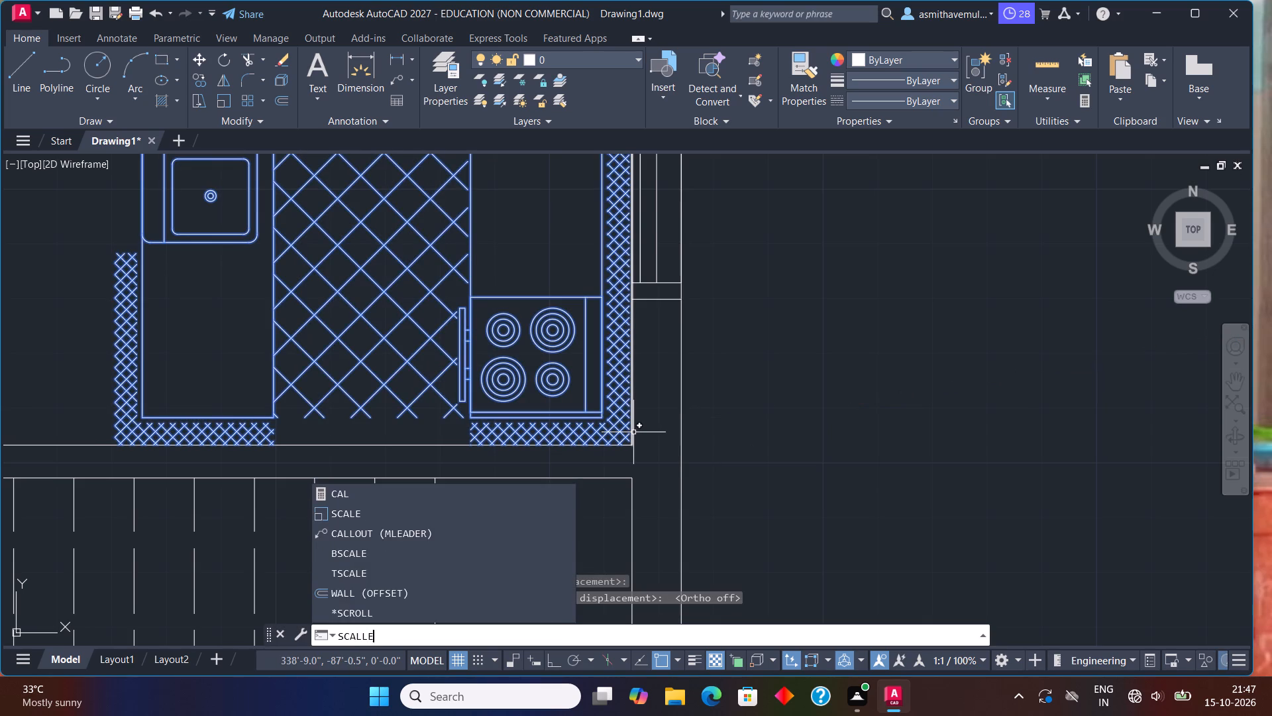
key("Return")
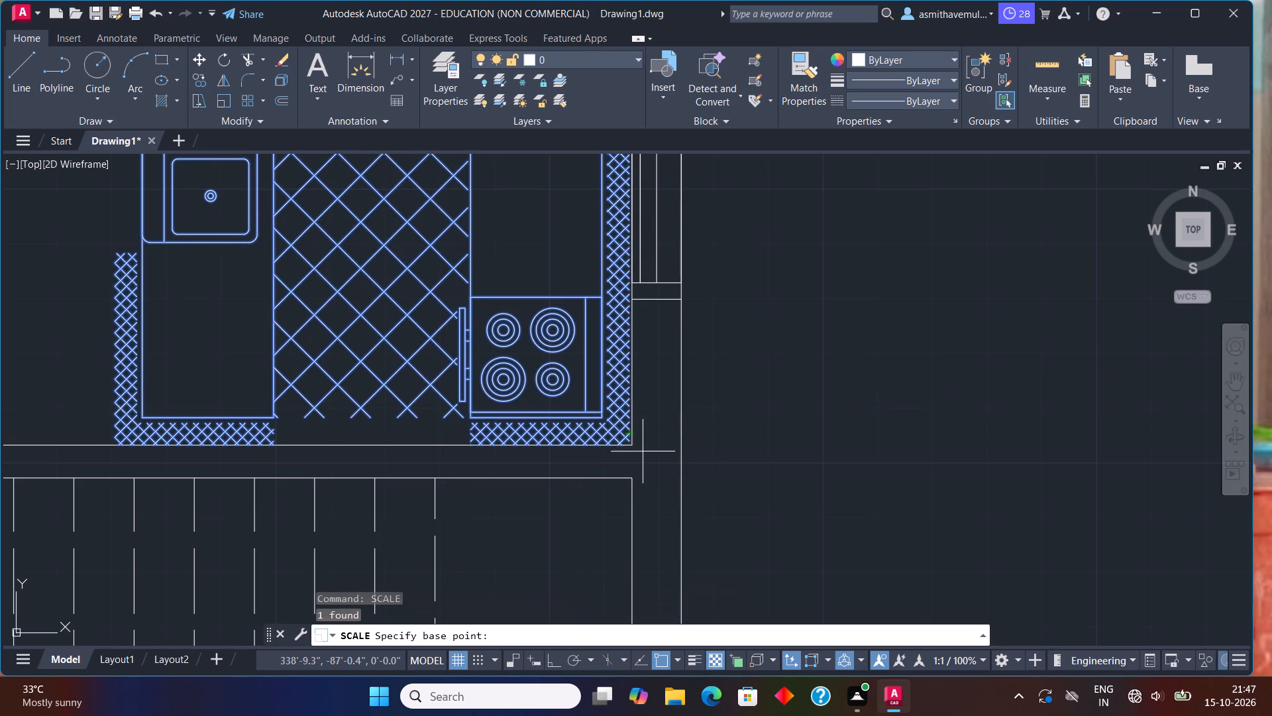
left_click(628, 440)
scroll(640, 452, "down", 2)
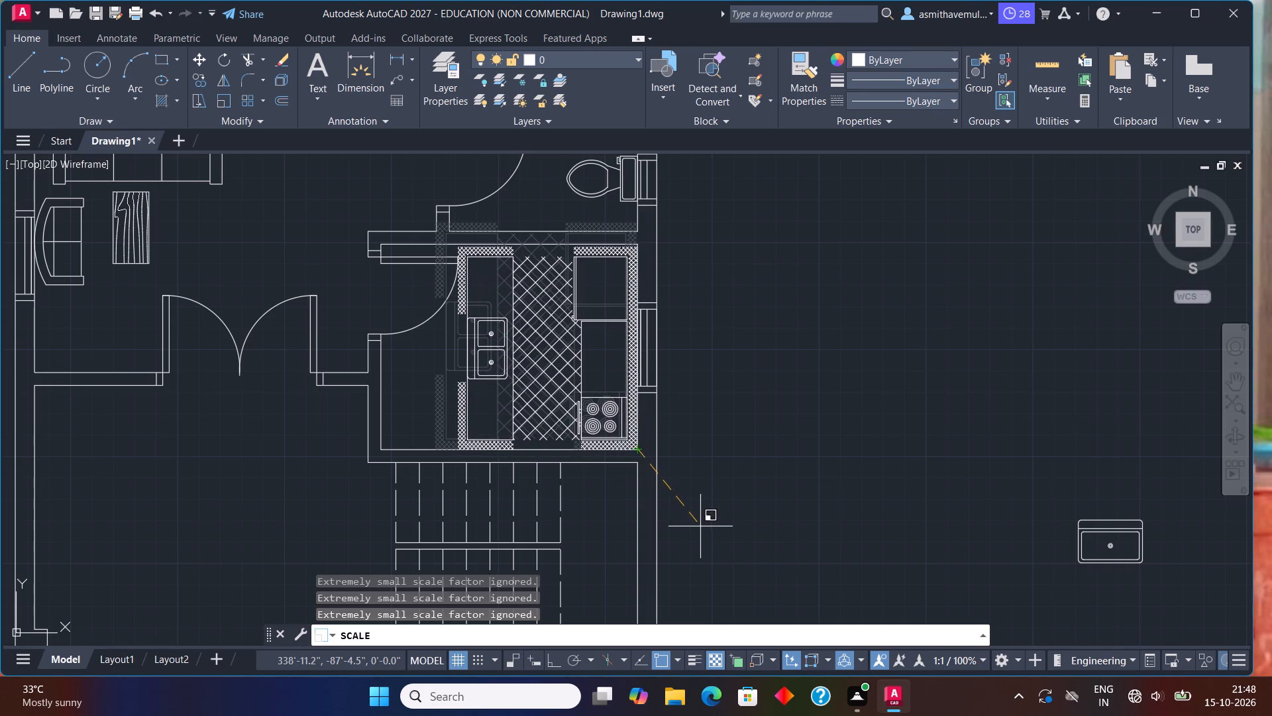
left_click(700, 526)
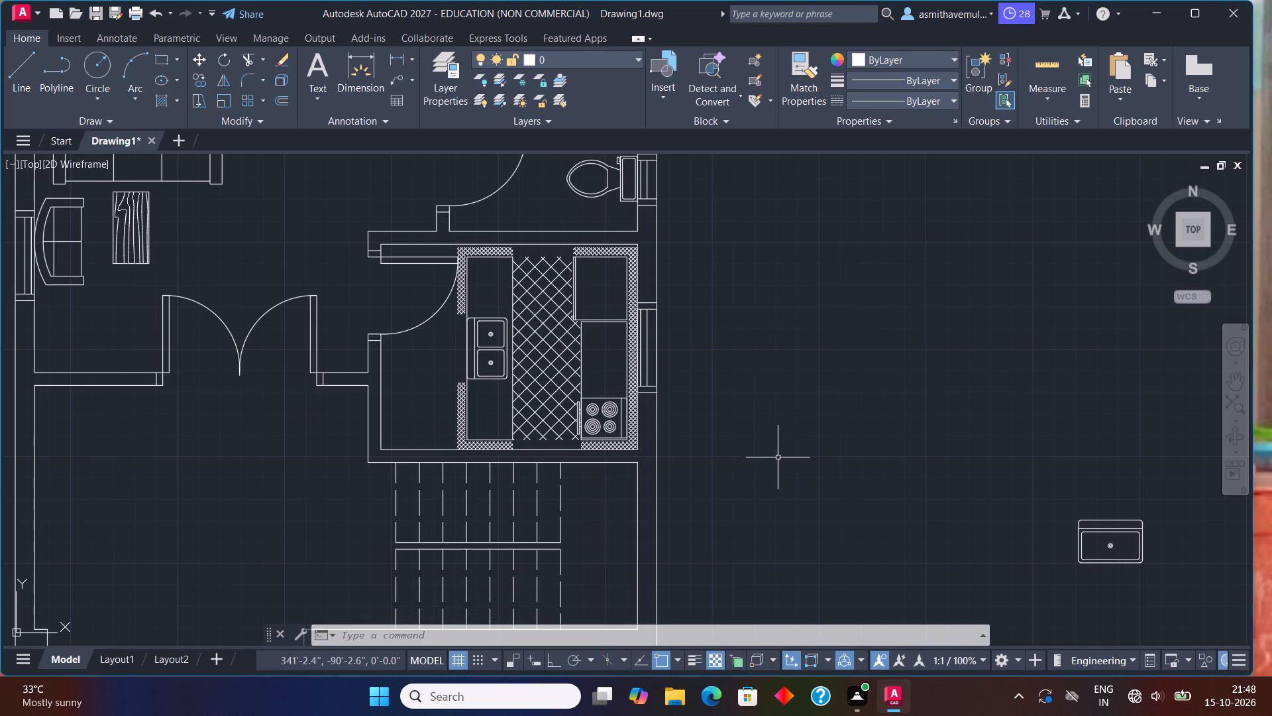
Move the single sink block to just outside the house, beside the toilet room's exterior wall.
scroll(843, 487, "down", 1)
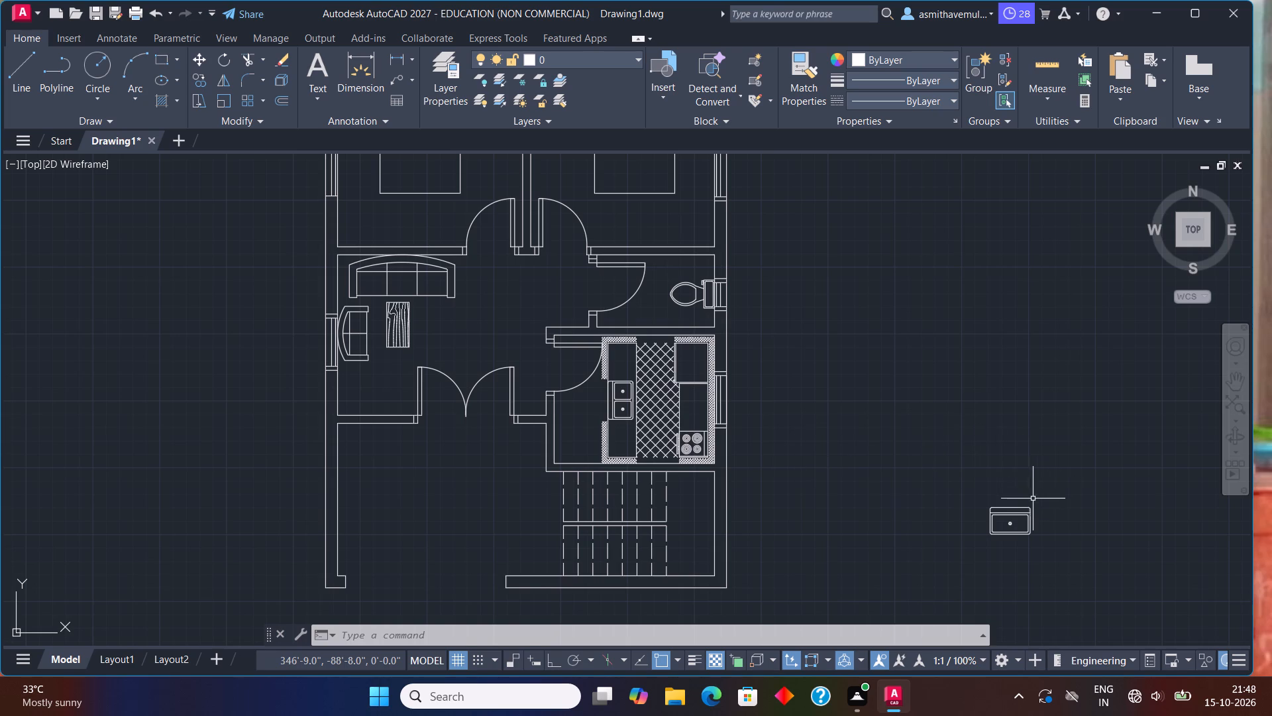
left_click_drag(1010, 489, 1025, 557)
key("m")
key("Return")
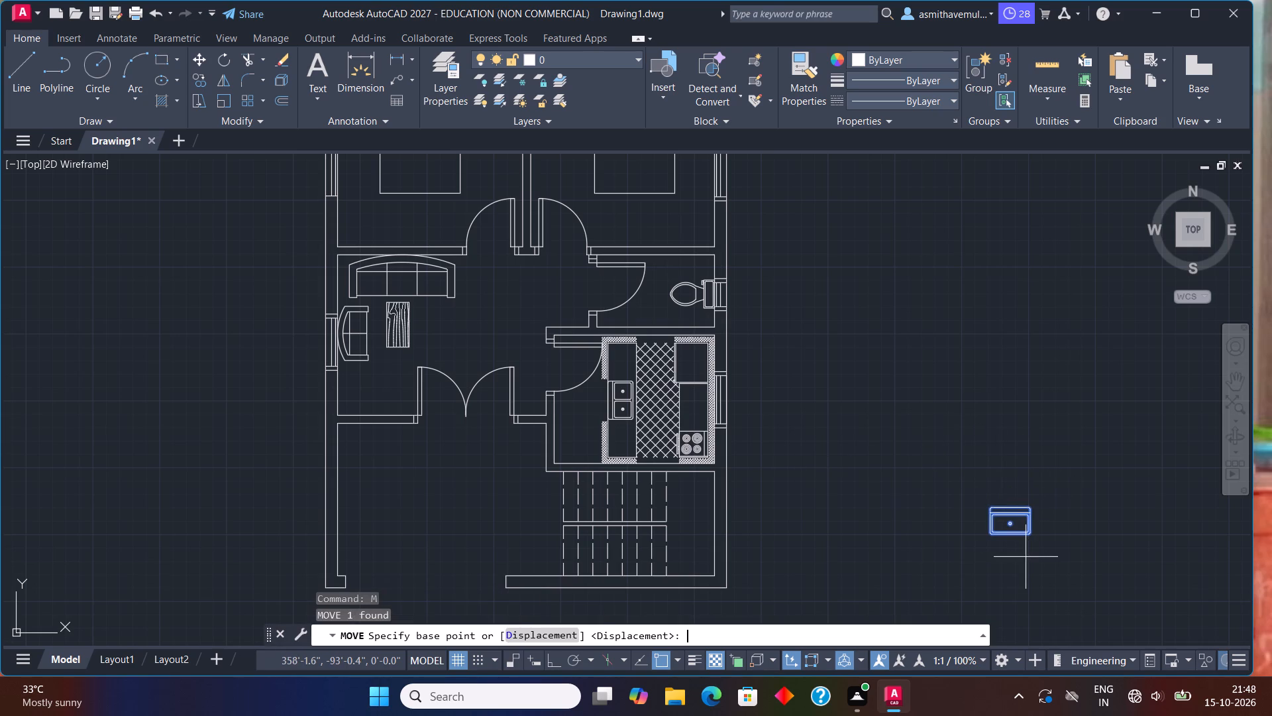
left_click_drag(985, 514, 976, 509)
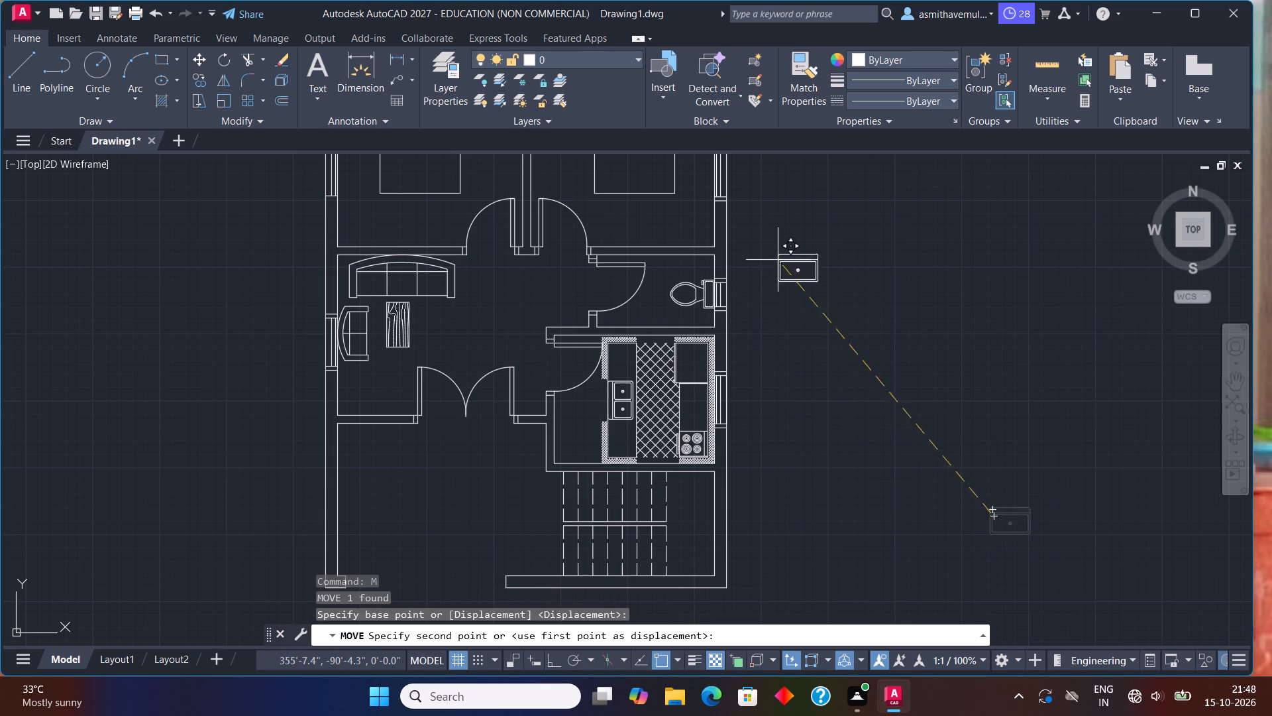
left_click(781, 250)
Rotate the single sink 180 degrees about the midpoint of its back edge with Ortho on.
left_click_drag(786, 241, 811, 290)
left_click_drag(819, 245, 814, 247)
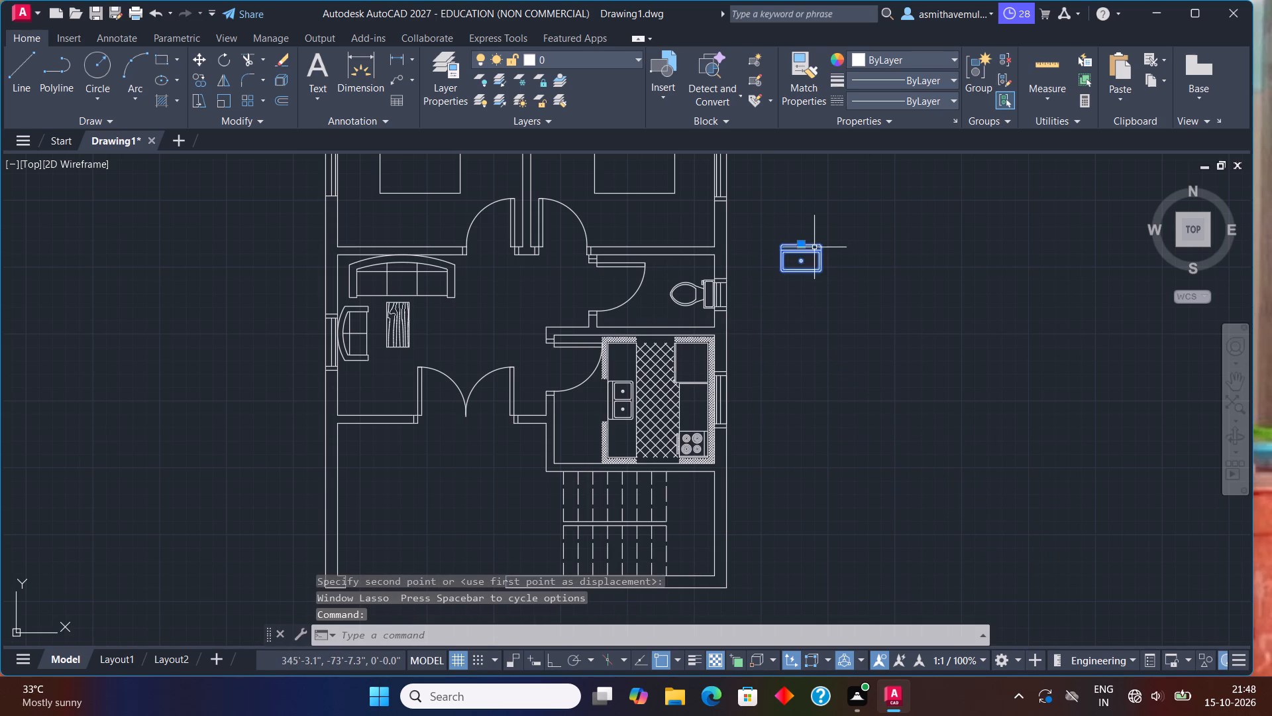
left_click_drag(814, 247, 784, 305)
type("RO")
key("Return")
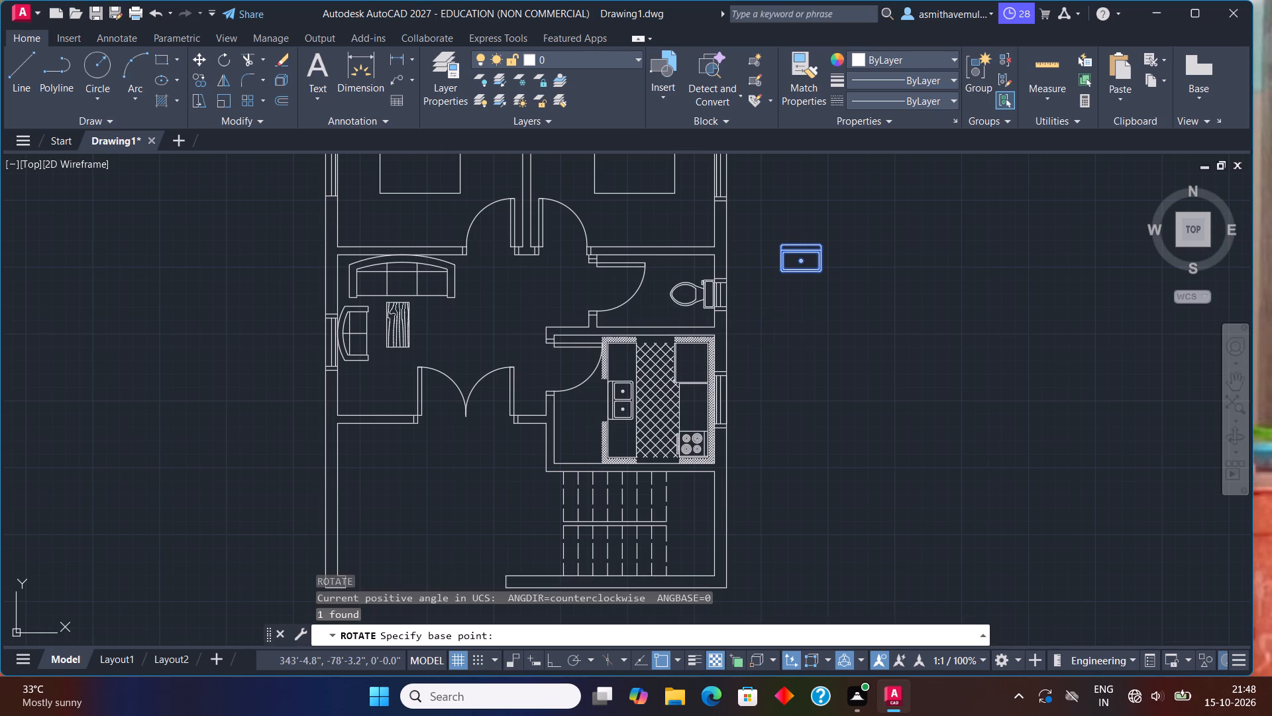
left_click(803, 240)
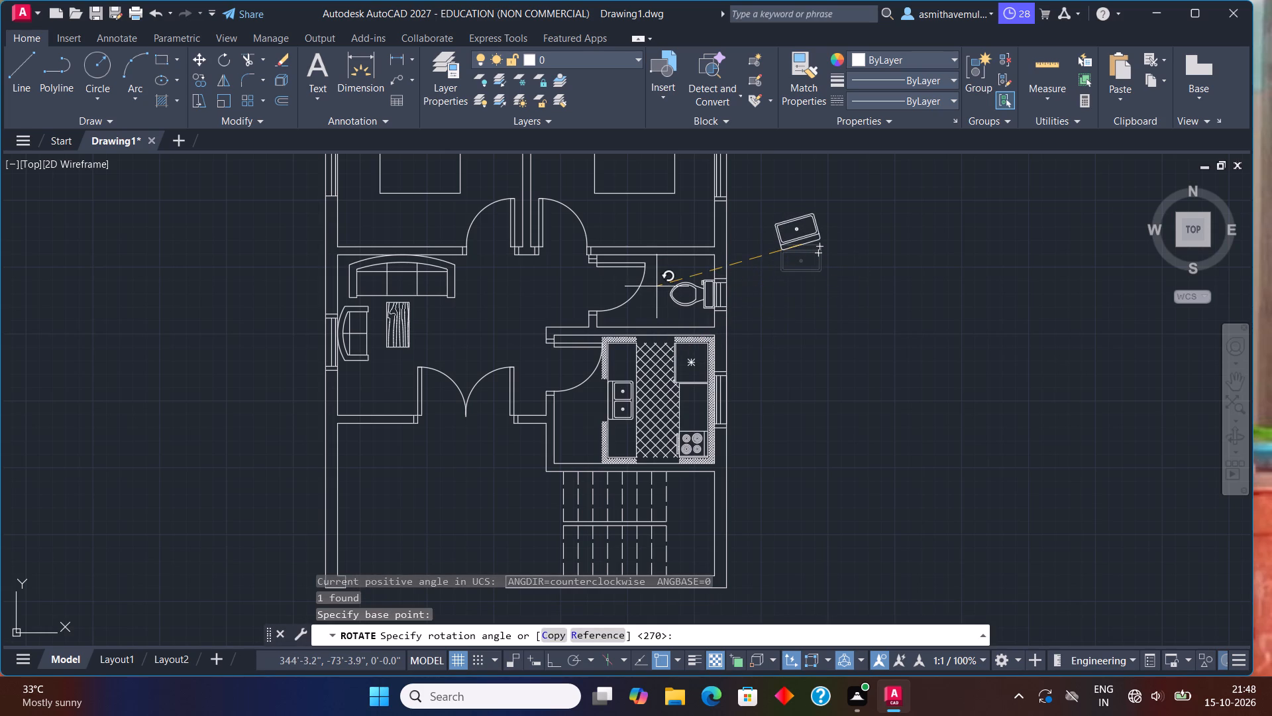
key("F8")
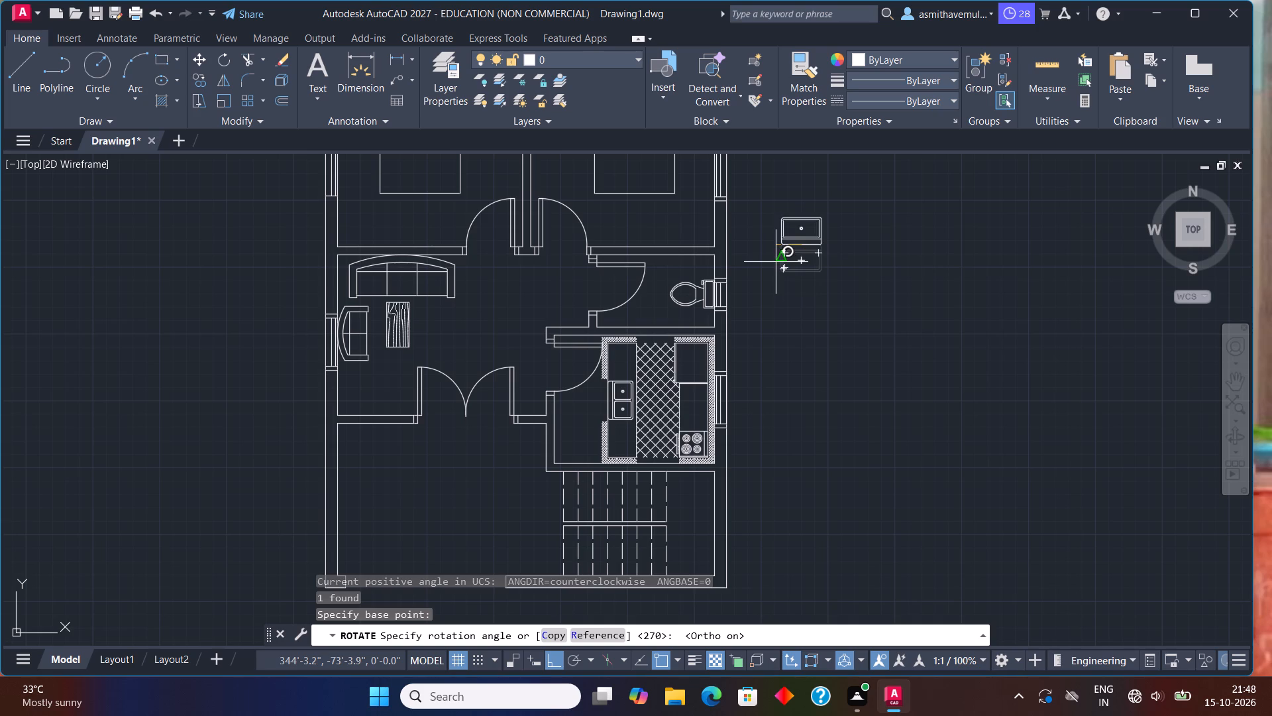
left_click(756, 253)
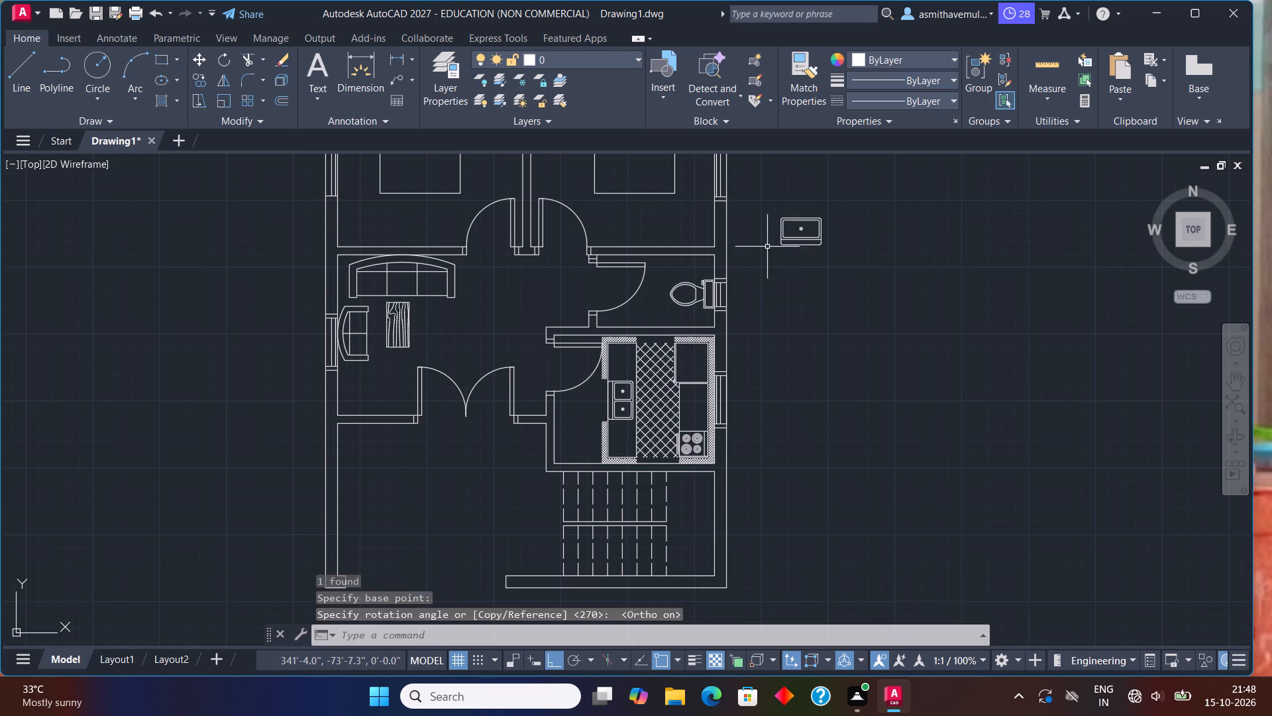
Move the sink by its back-edge midpoint onto the short hall wall above the kitchen door, beside the toilet room doorway.
left_click(790, 246)
key("m")
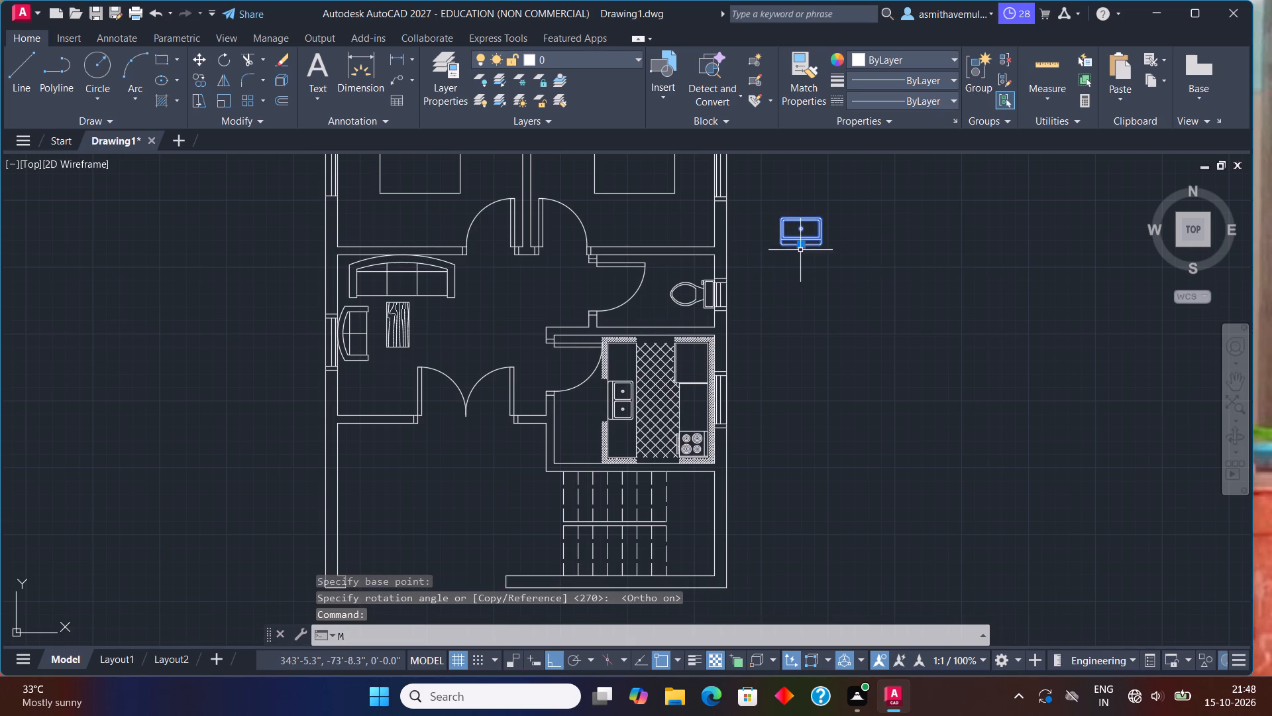
key("Return")
left_click(800, 244)
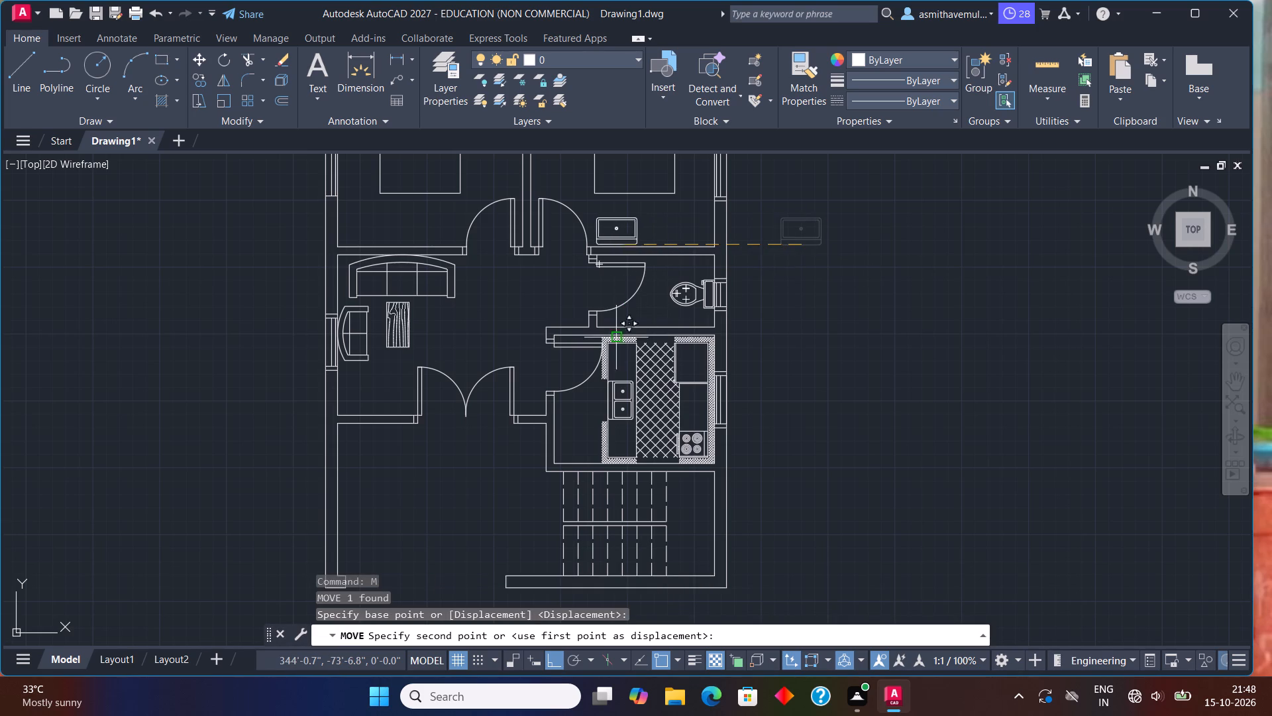
key("F8")
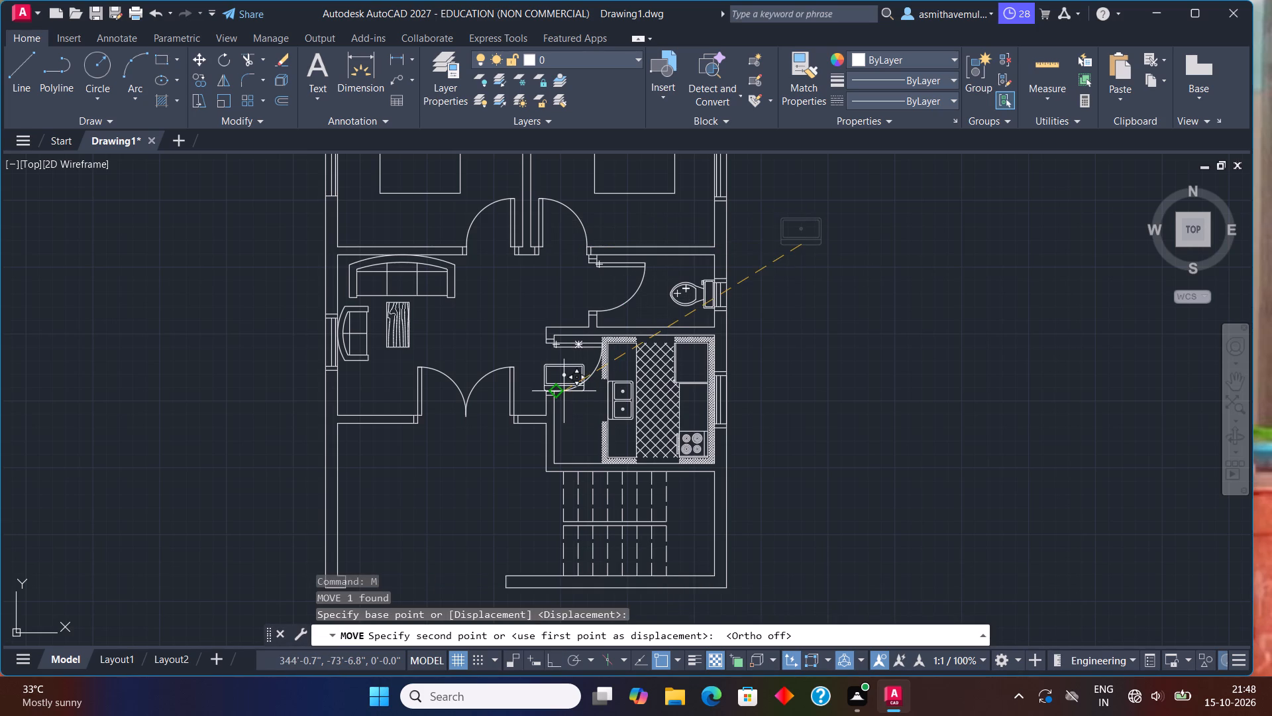
scroll(581, 273, "up", 3)
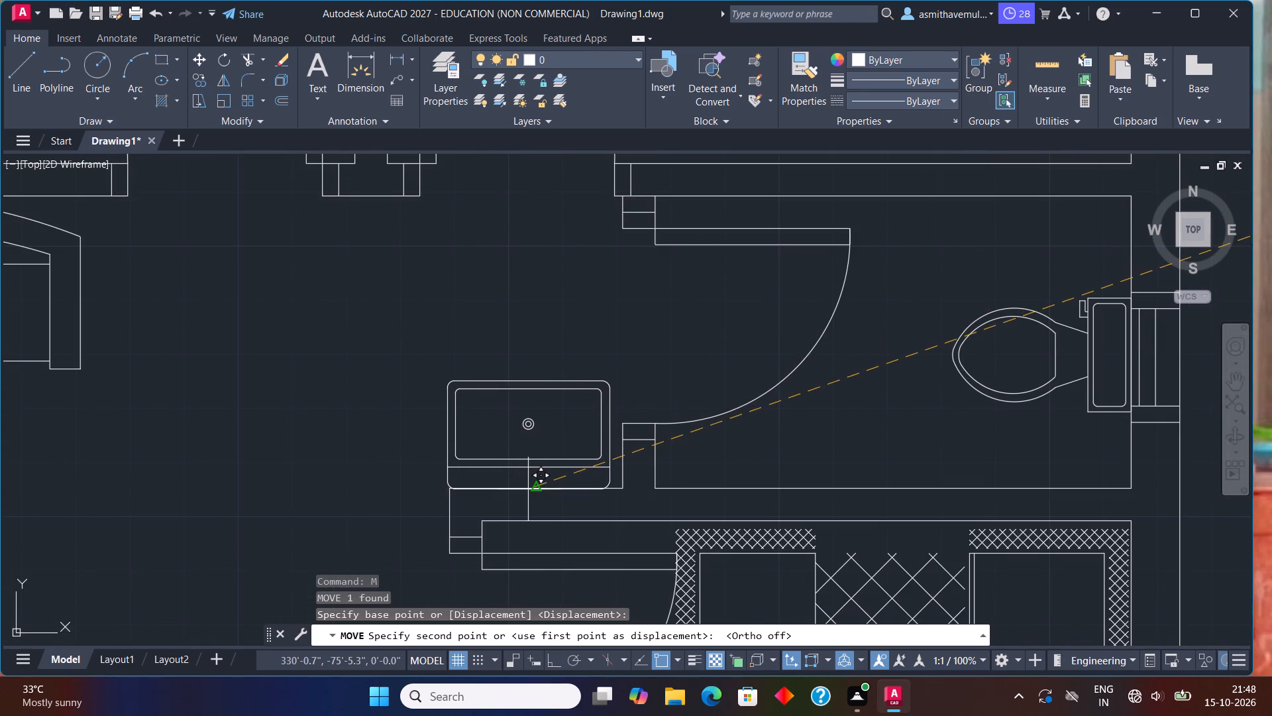
left_click(528, 489)
Scale the sink down freehand about the midpoint of its back edge, keeping it against the hall wall.
scroll(755, 455, "down", 1)
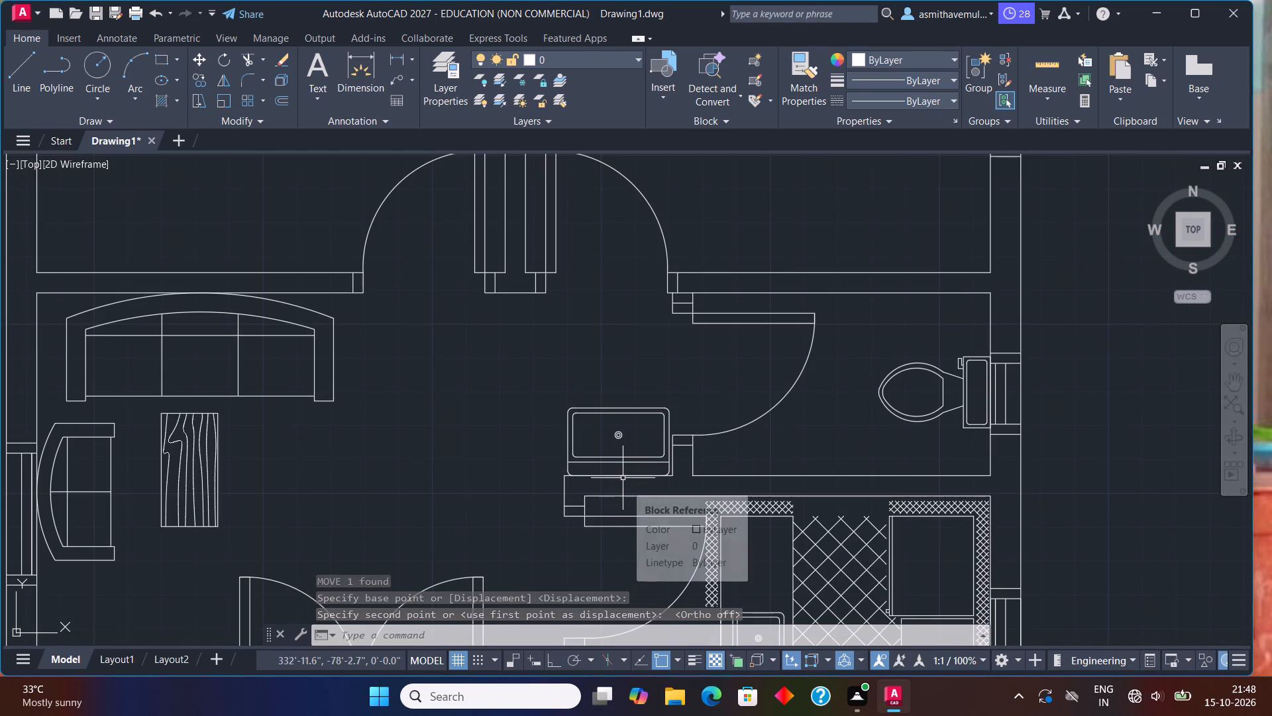
left_click(623, 477)
type("SCALE")
key("Return")
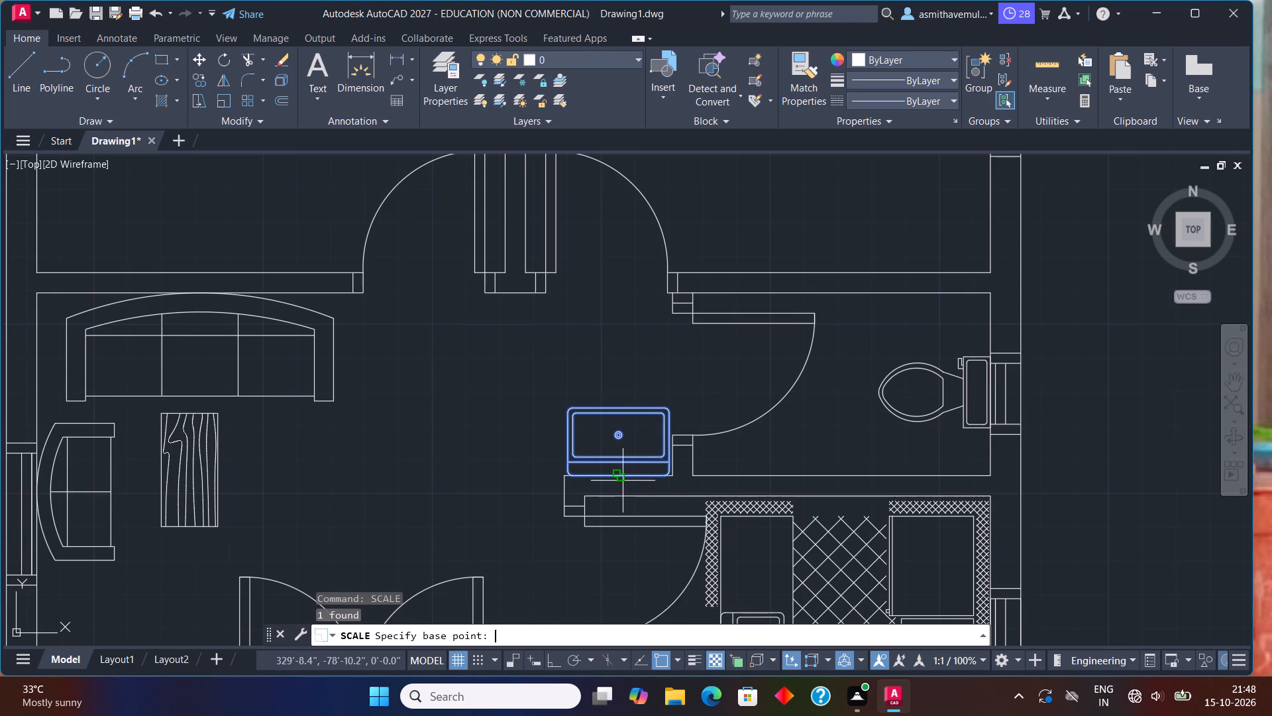
double_click(623, 481)
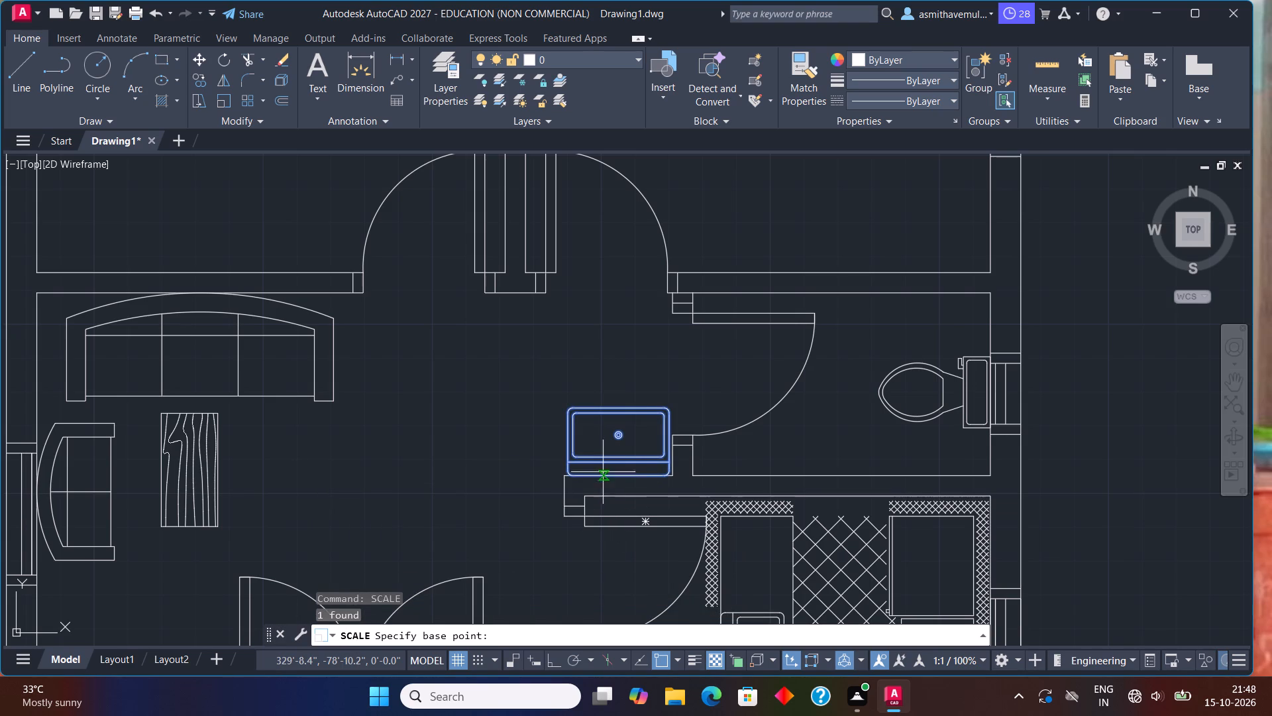
left_click(616, 477)
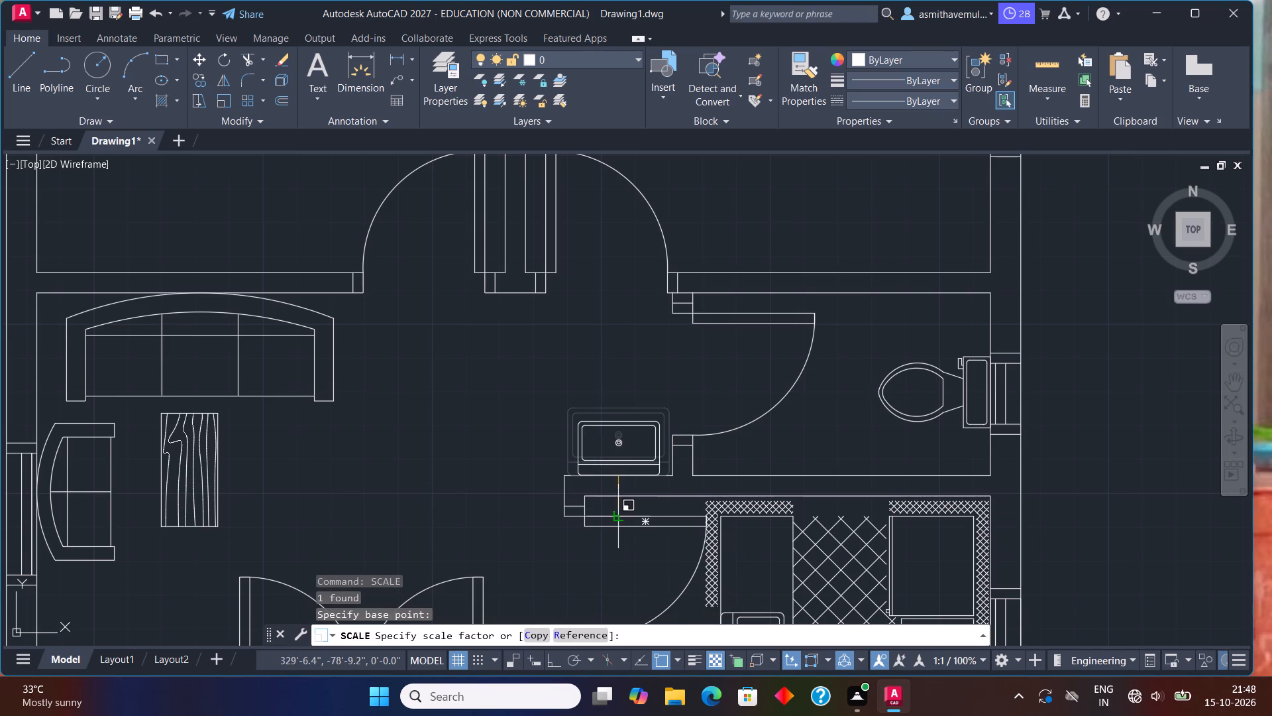
left_click(620, 518)
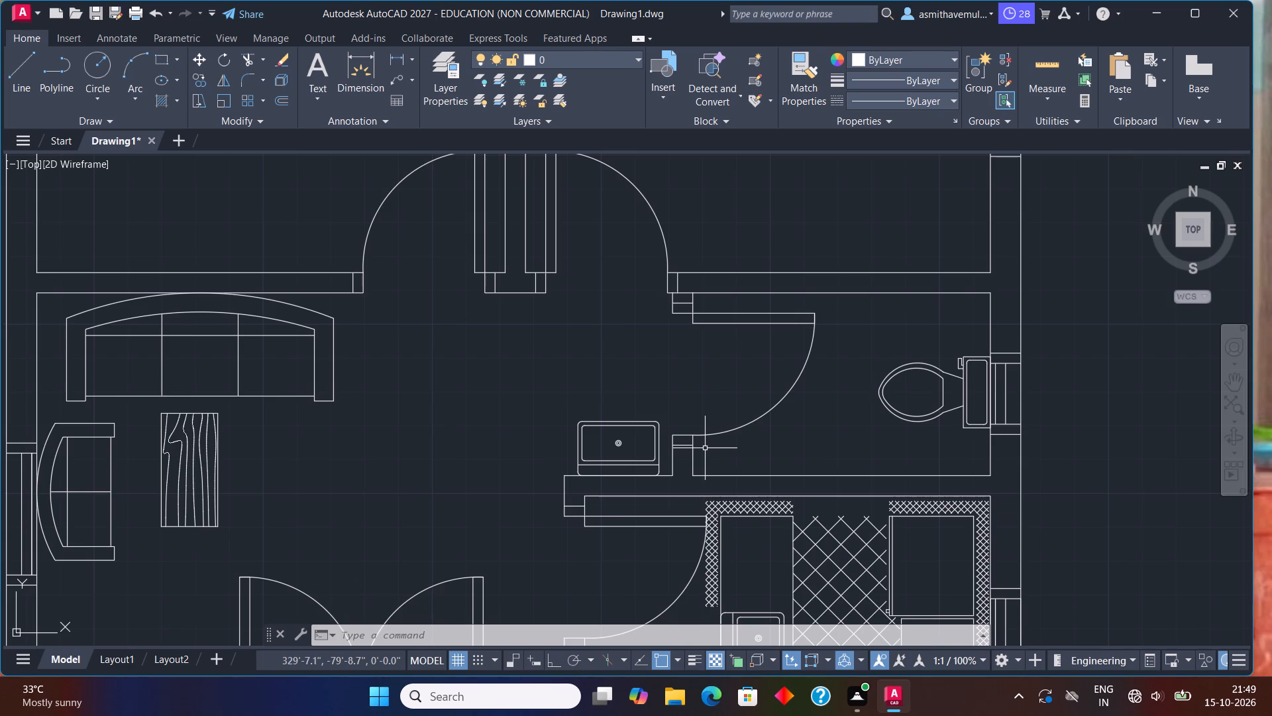
Add single-line text 6" high at 0 rotation reading "BED ROOM" below the bed in the bedroom adjoining the sofa wall.
type("TEXT")
key("Return")
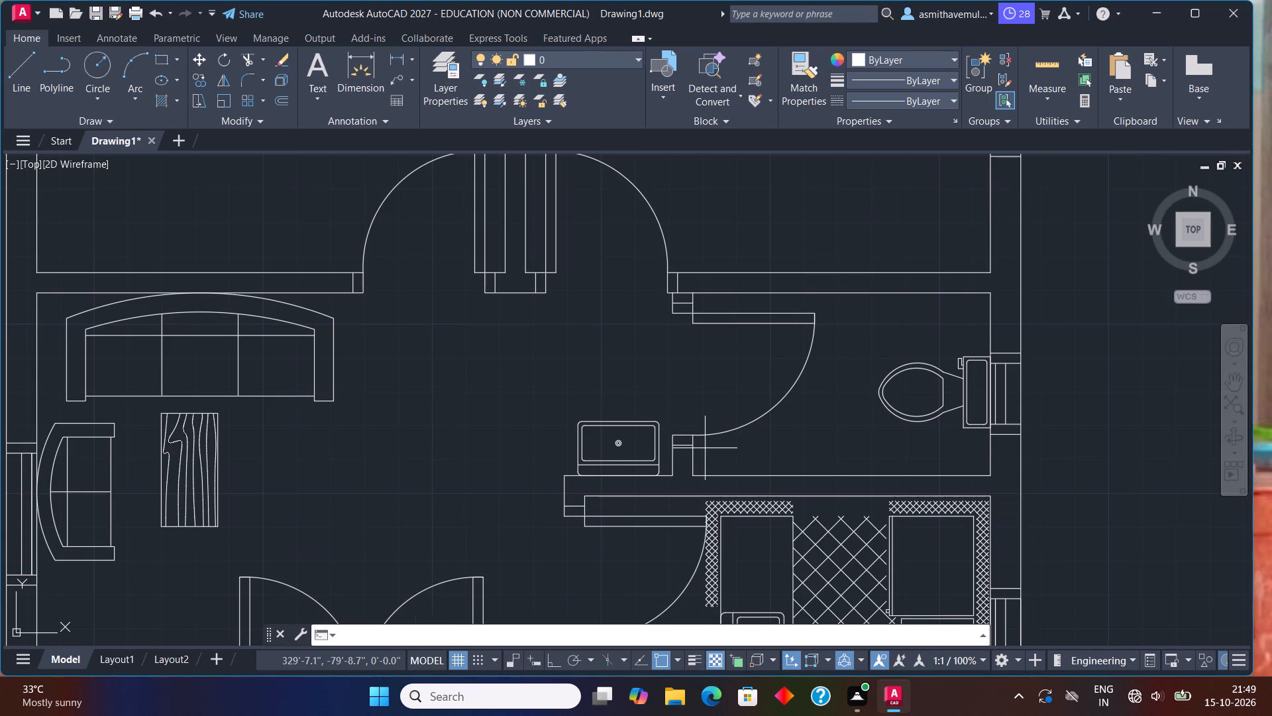
left_click(502, 380)
key("6")
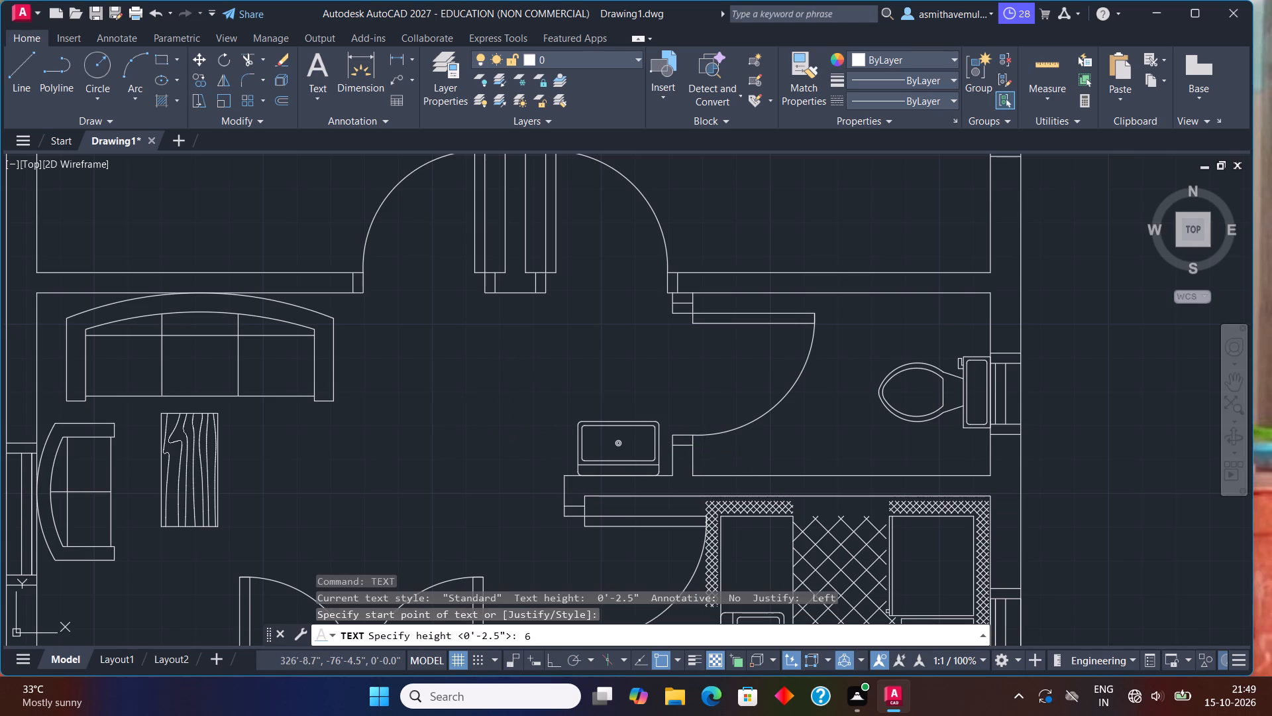
key("shift+quotedbl")
key("Return")
key("0")
key("Return")
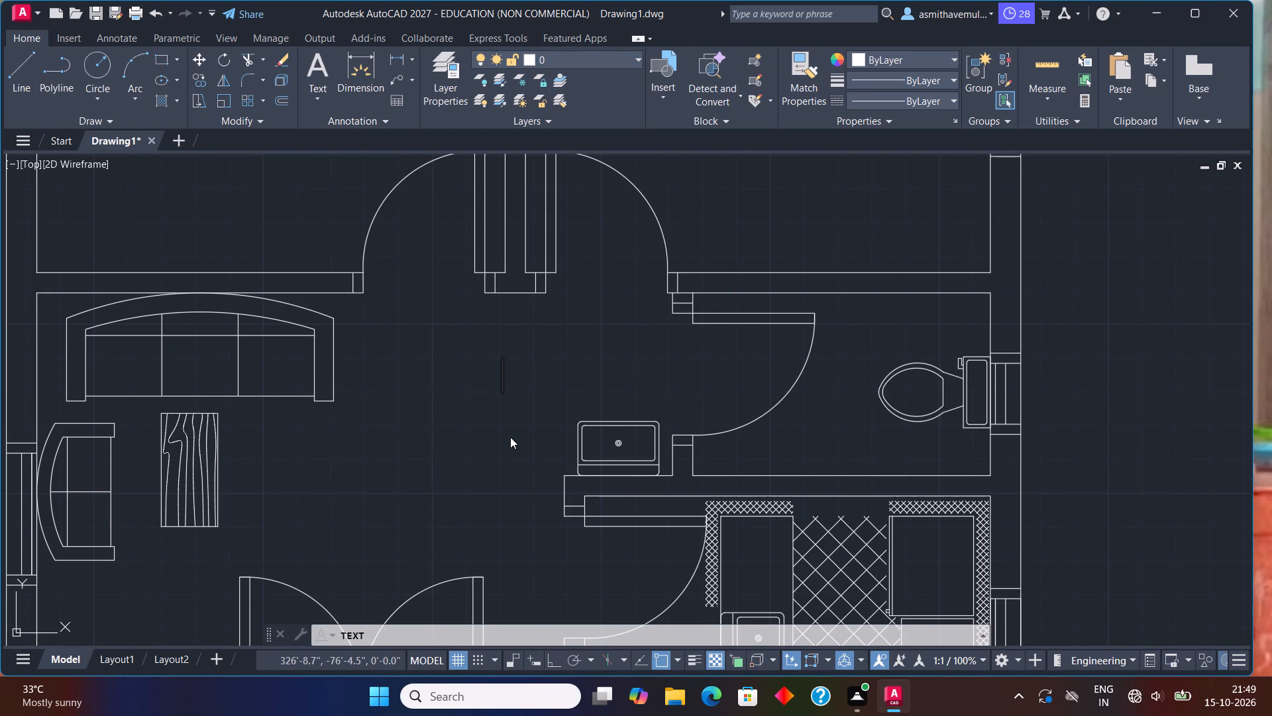
scroll(510, 437, "down", 2)
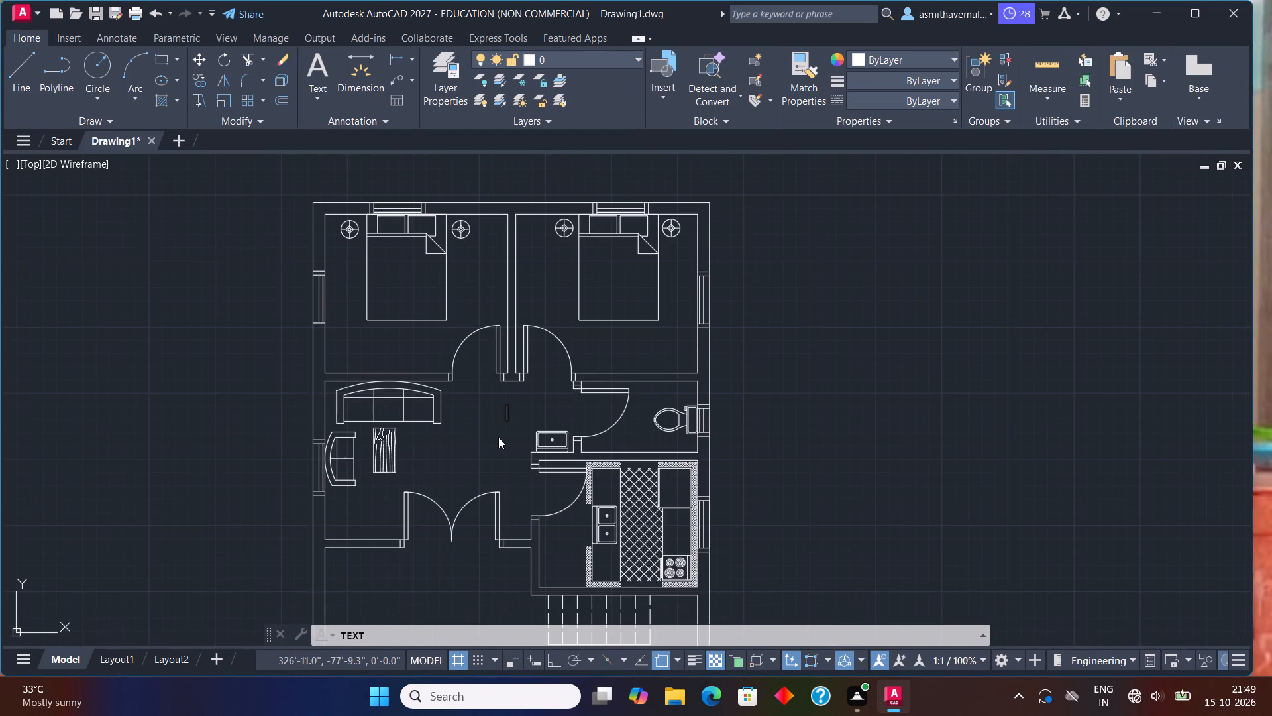
middle_click_drag(500, 438, 621, 525)
scroll(514, 439, "up", 2)
left_click(466, 421)
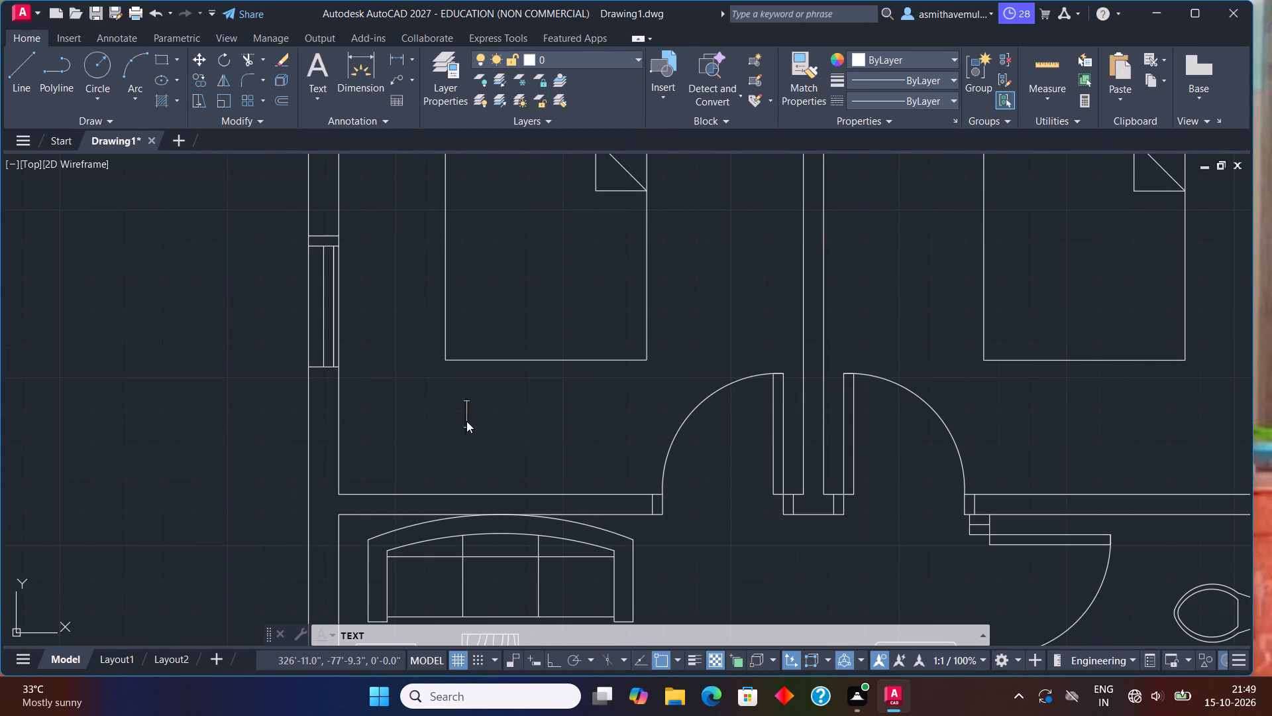
scroll(467, 414, "up", 2)
left_click(467, 414)
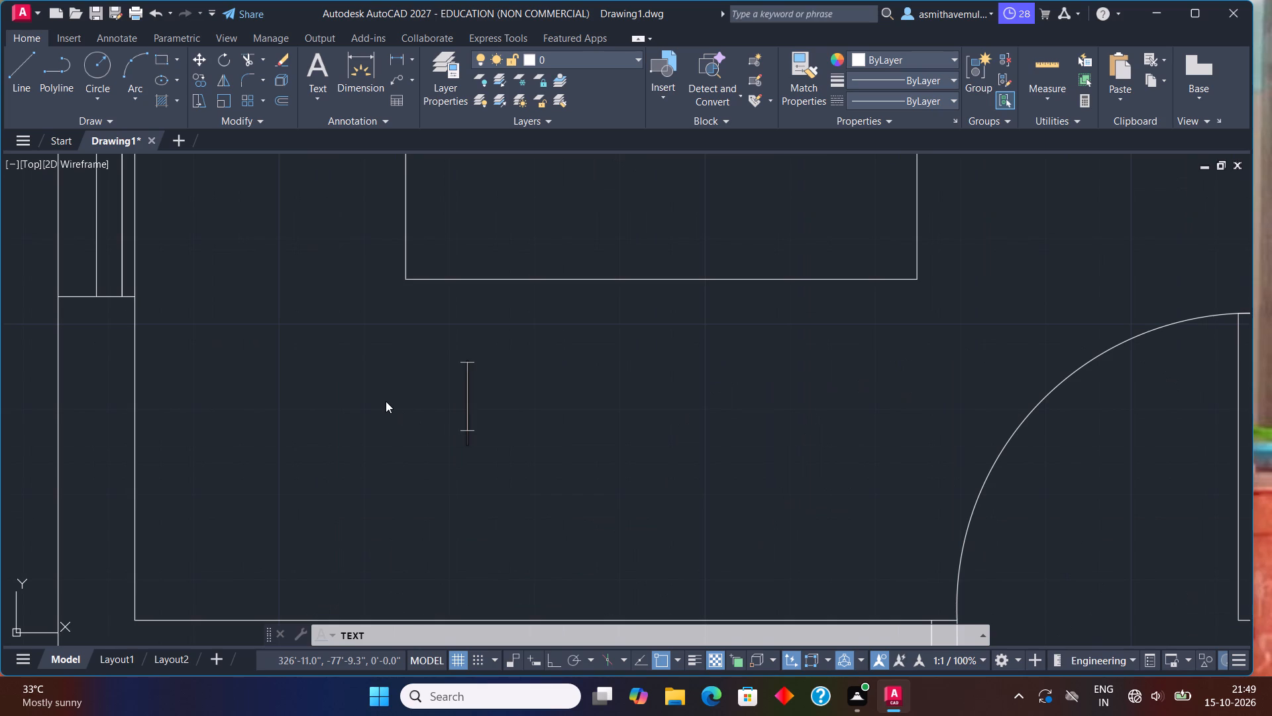
type("BED ROOM")
key("Return")
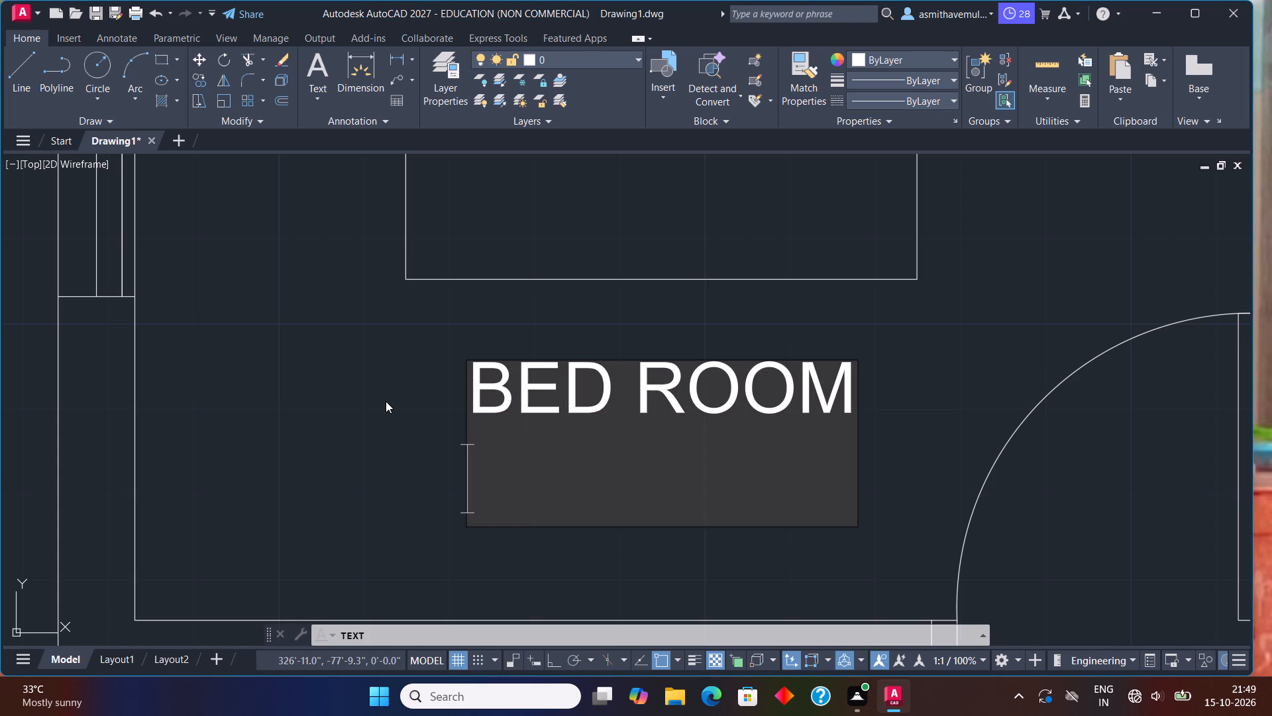
Add the size line 11'6.3\4"X10' under that BED ROOM label.
key("1")
key("1")
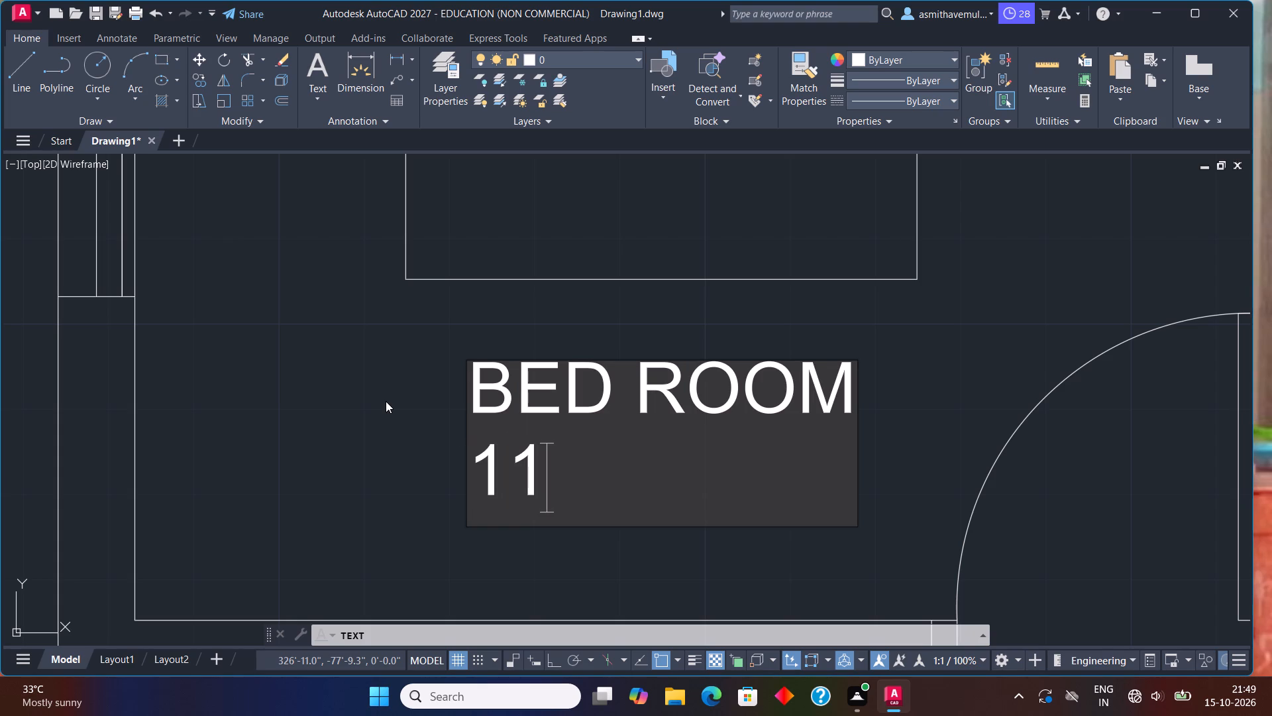
key("apostrophe")
key("6")
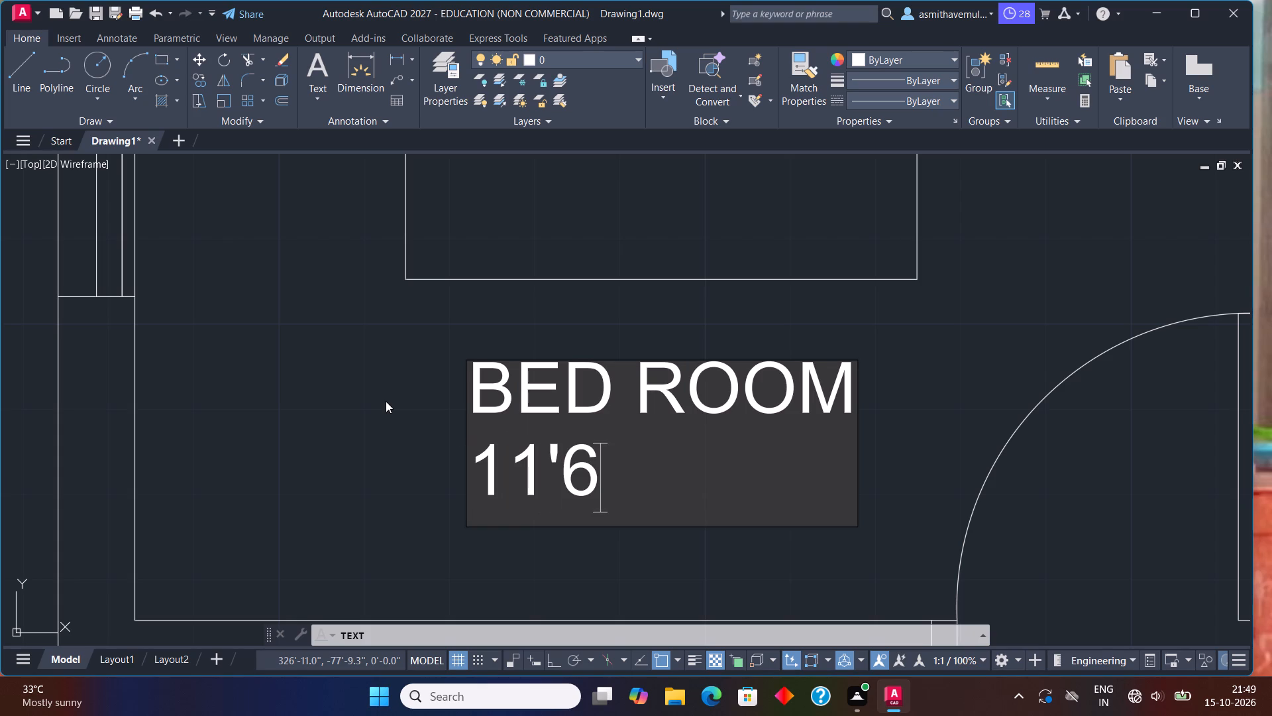
key("3")
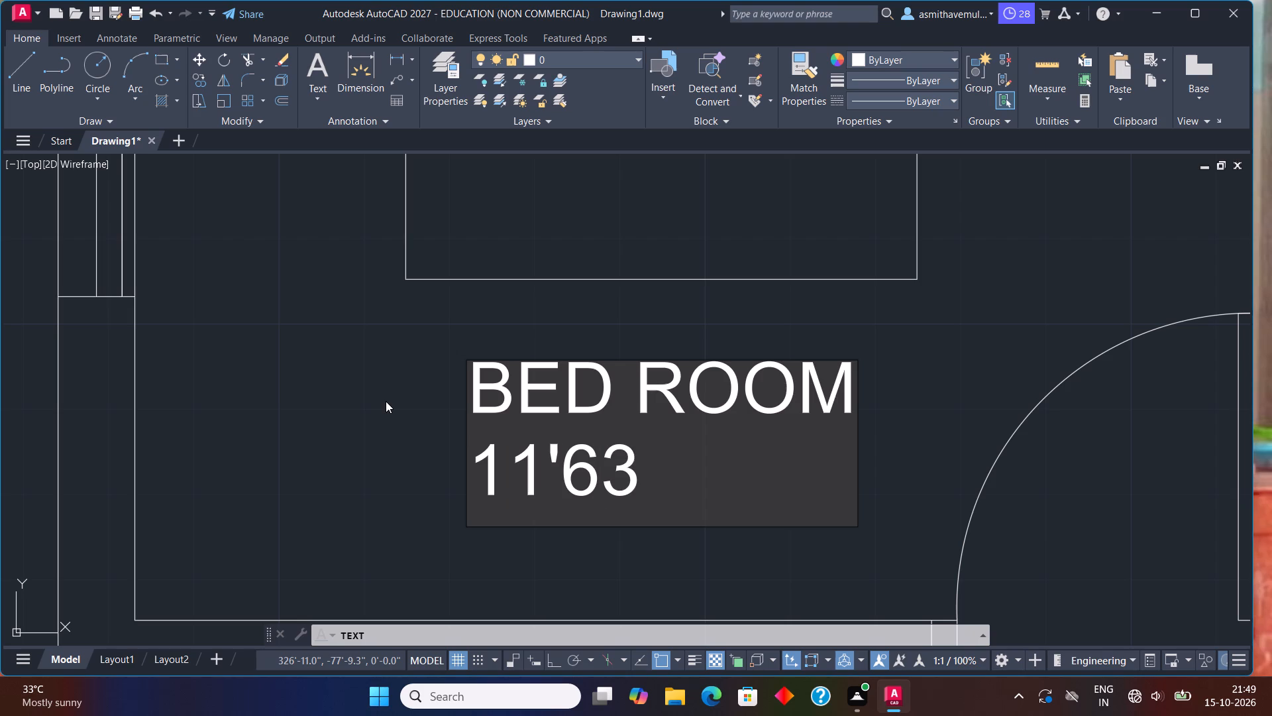
key("BackSpace")
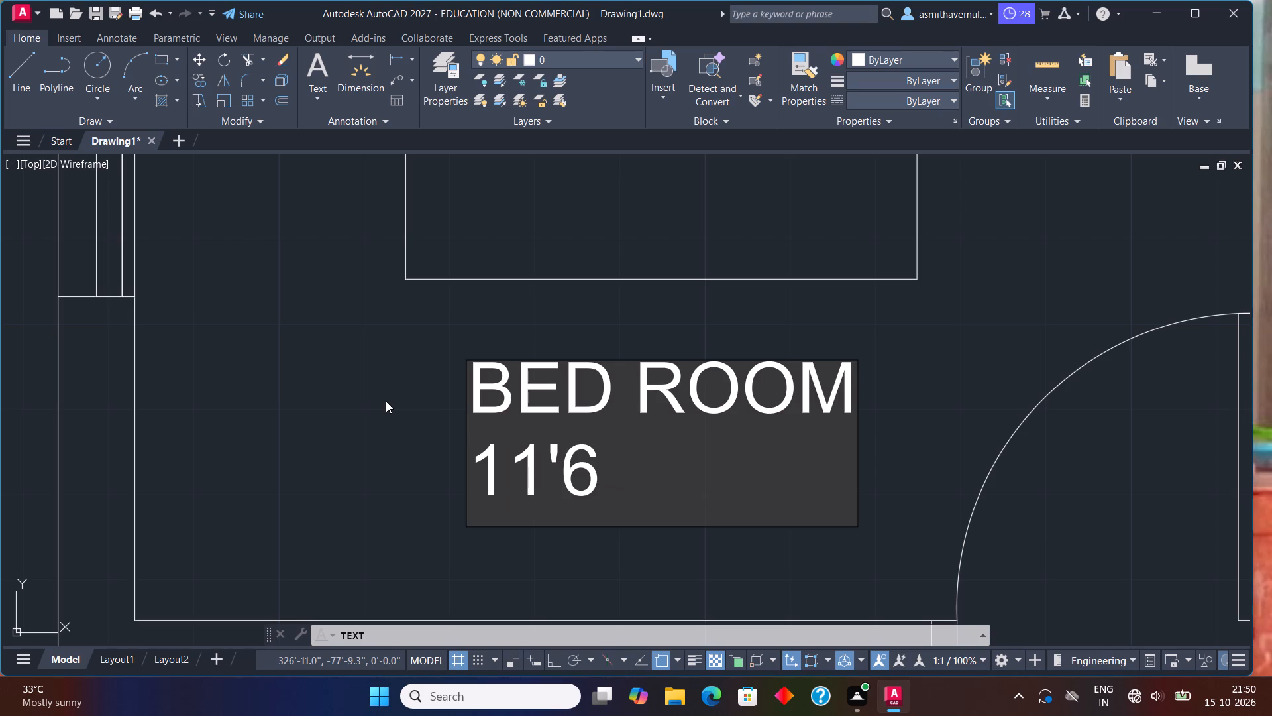
key("period")
key("3")
type("\\4")
key("shift+quotedbl")
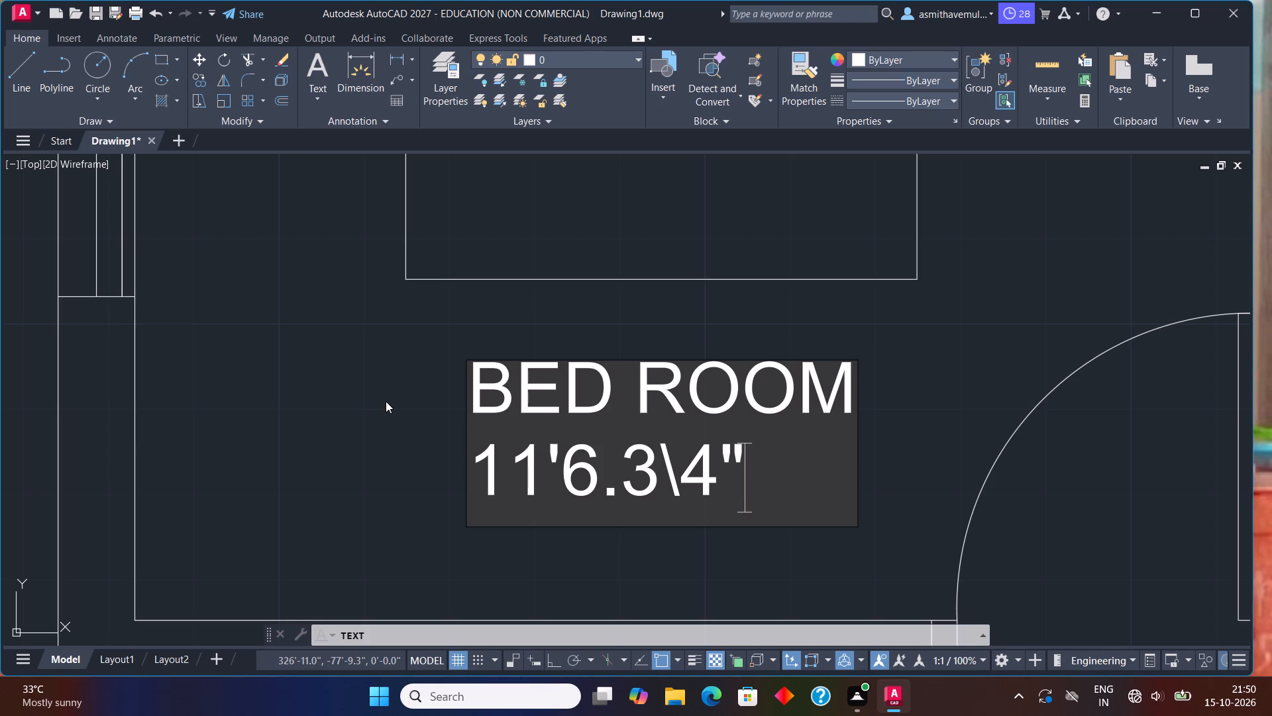
type("X1")
type("0'")
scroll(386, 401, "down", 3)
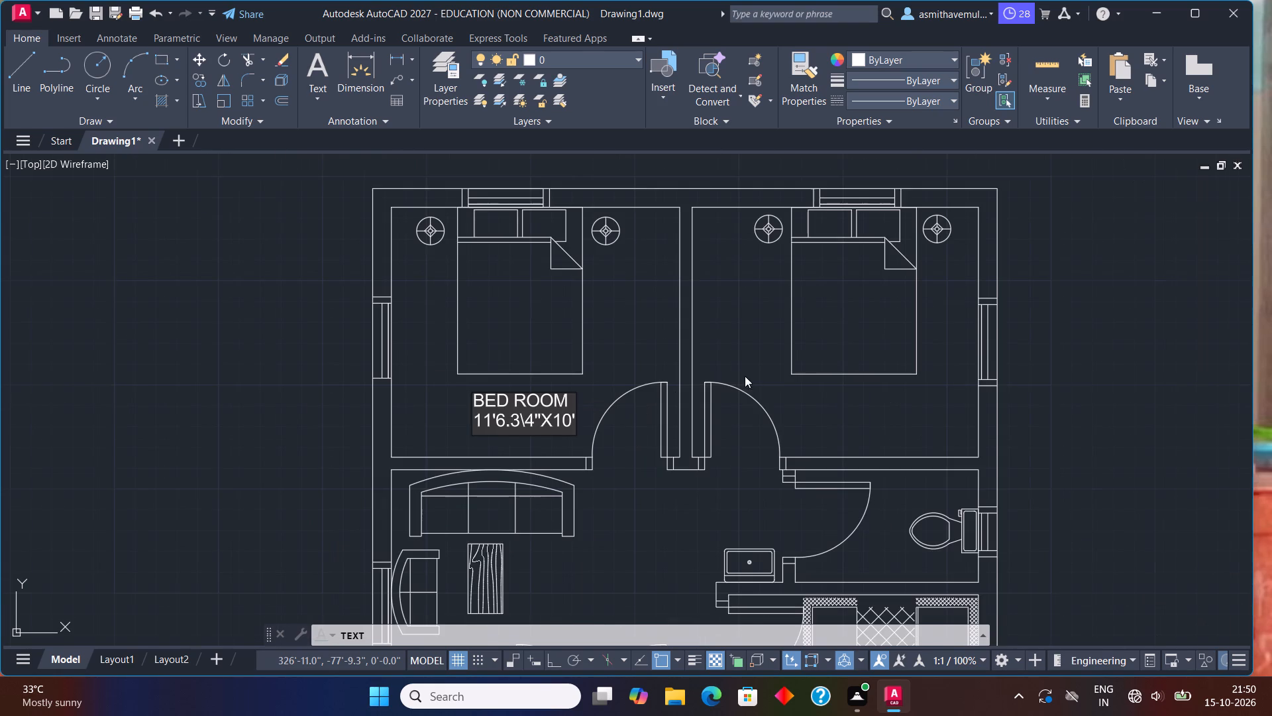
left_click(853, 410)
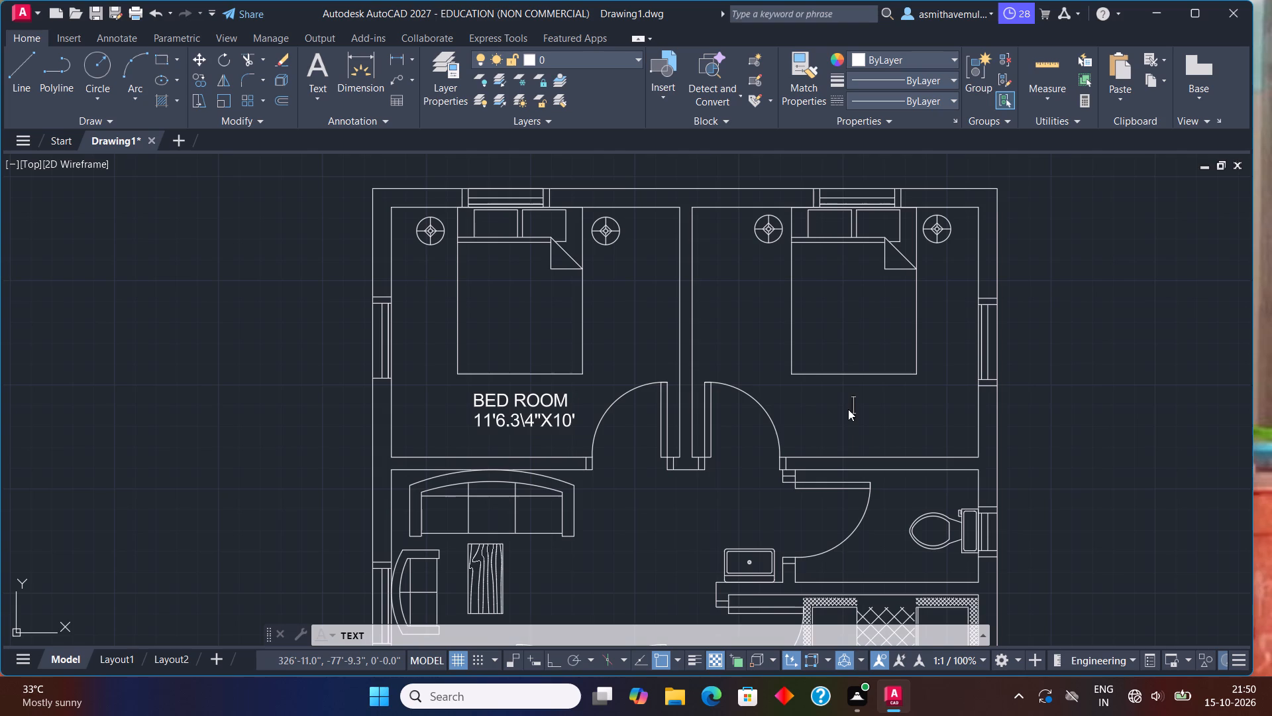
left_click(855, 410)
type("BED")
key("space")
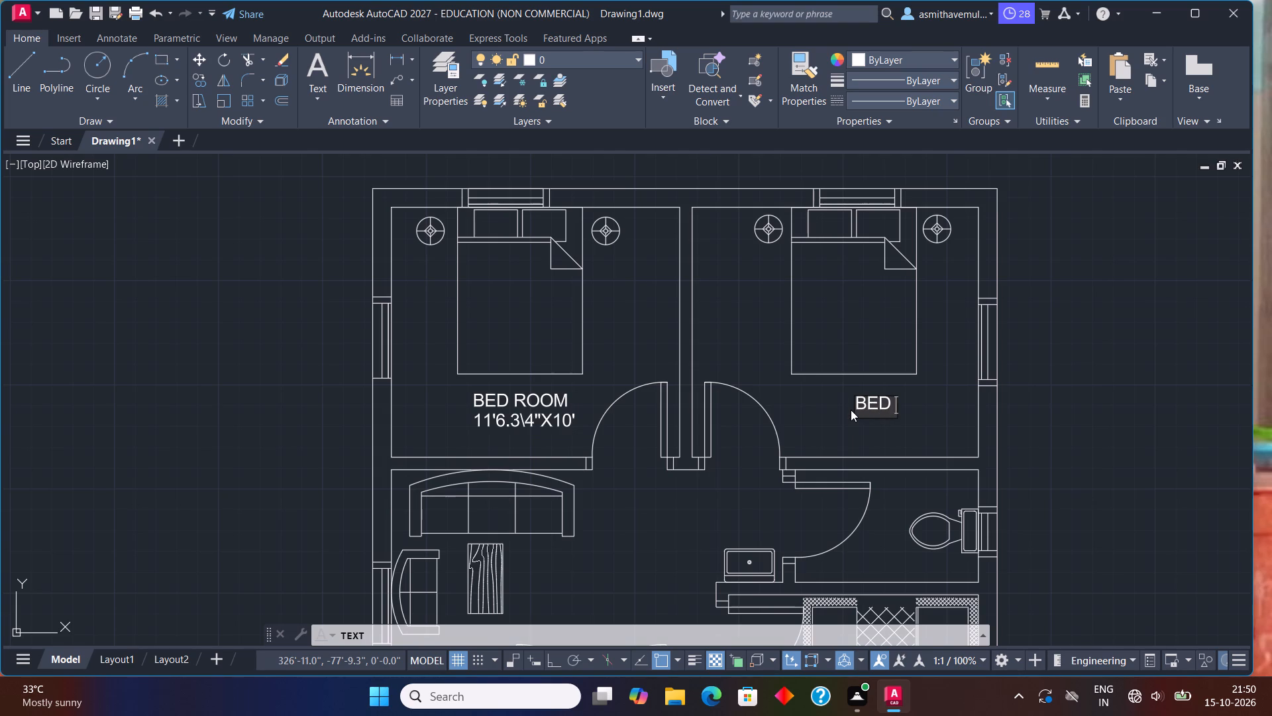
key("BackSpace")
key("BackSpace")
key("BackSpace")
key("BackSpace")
Label the bedroom adjoining the toilet room "BED ROOM" below its bed, with 11'6.3\4" on a second line.
scroll(850, 409, "up", 1)
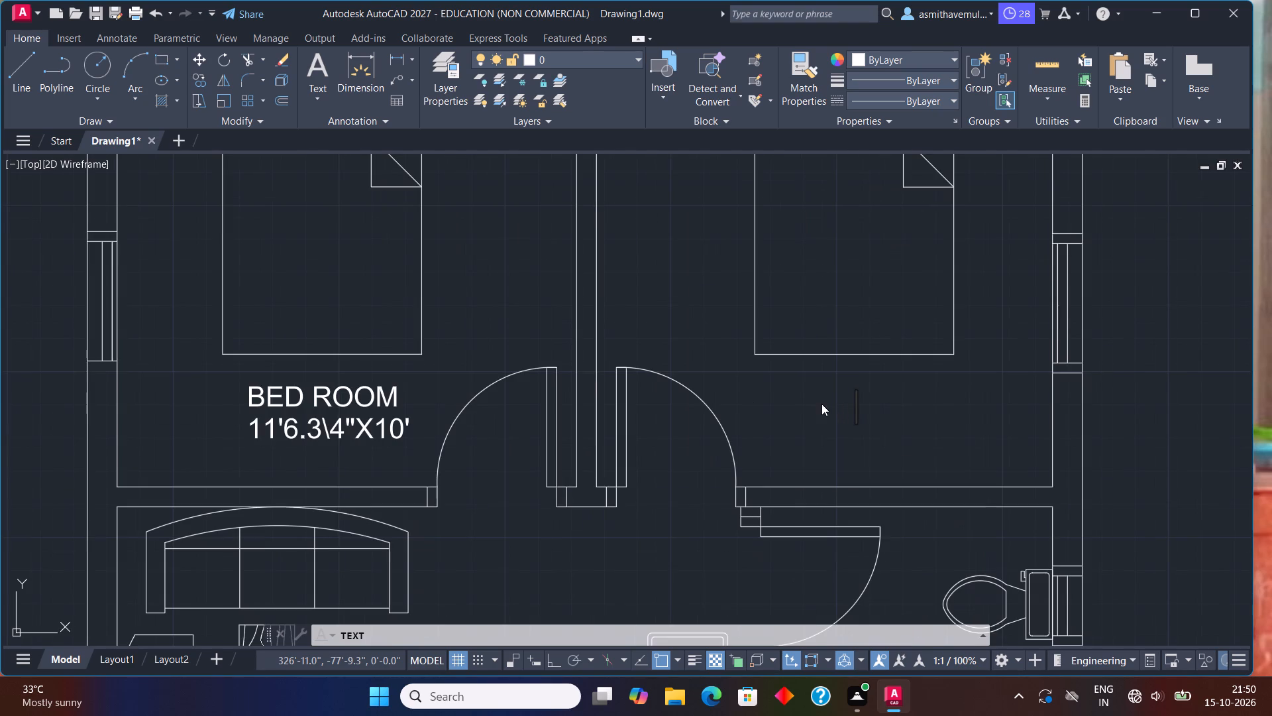
left_click(829, 417)
type("BED ROOM")
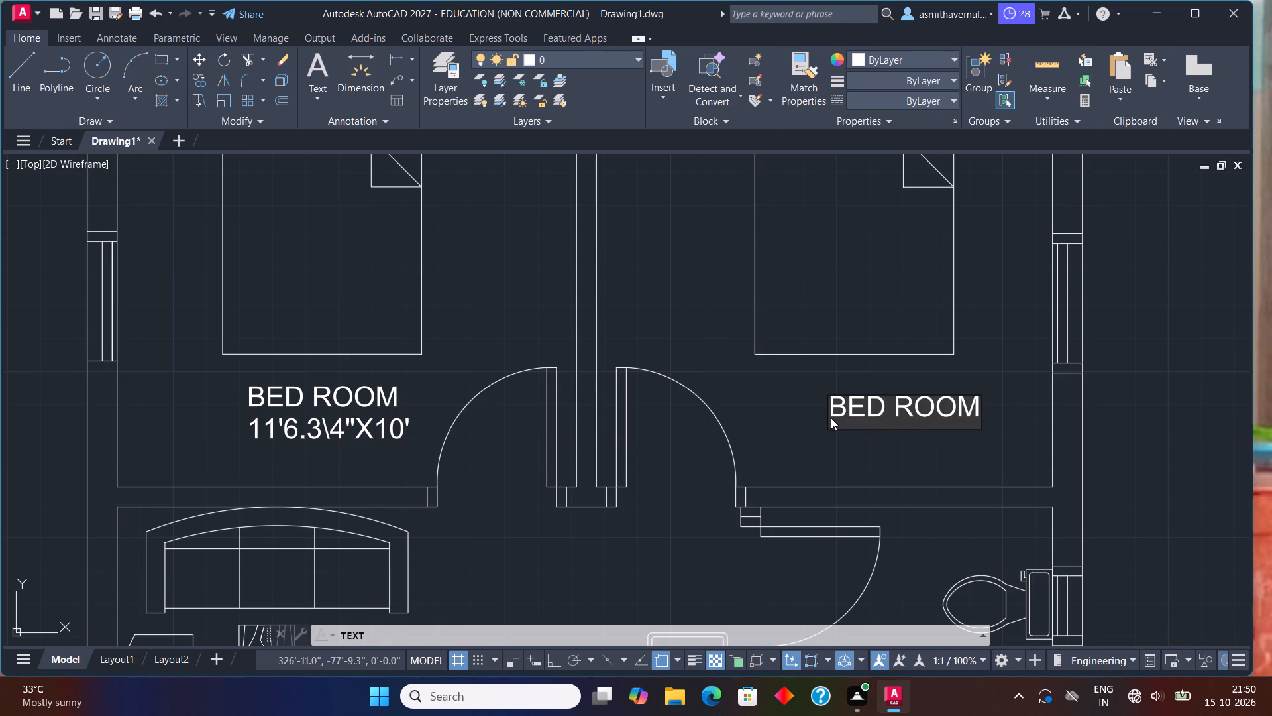
key("Return")
type("11")
type("'6")
key("period")
type("3\\")
key("4")
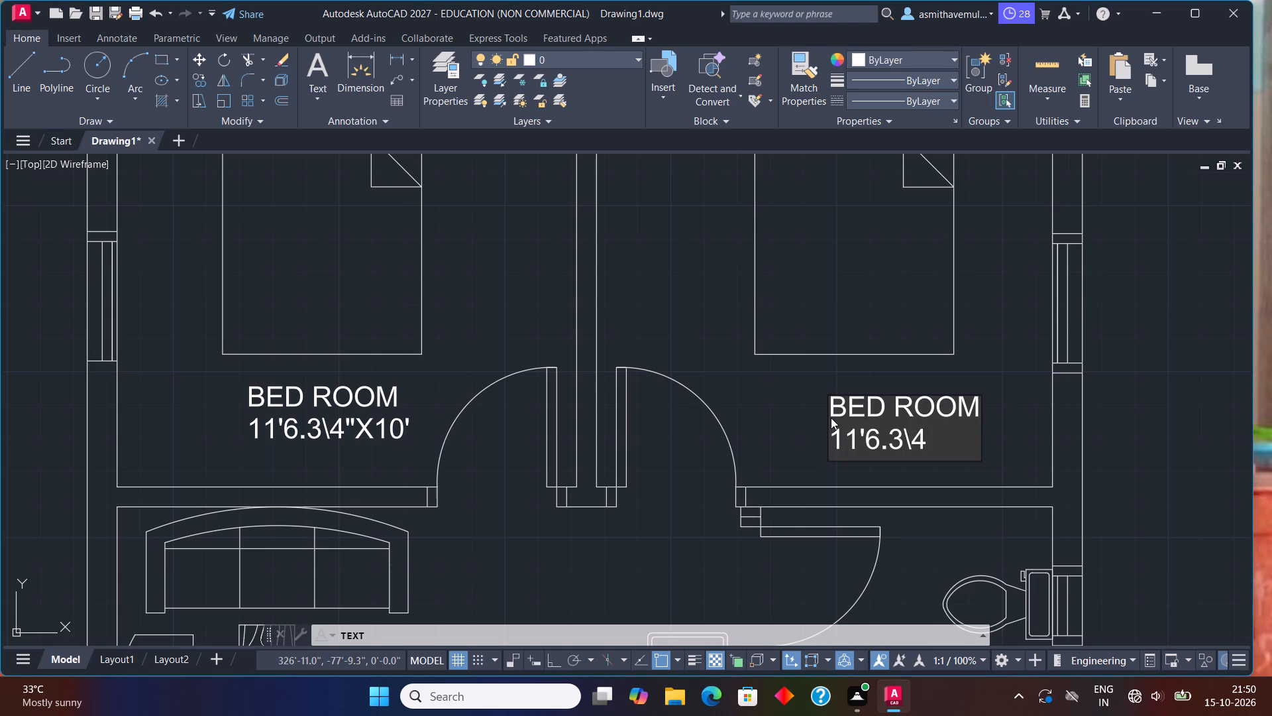
key("shift+quotedbl")
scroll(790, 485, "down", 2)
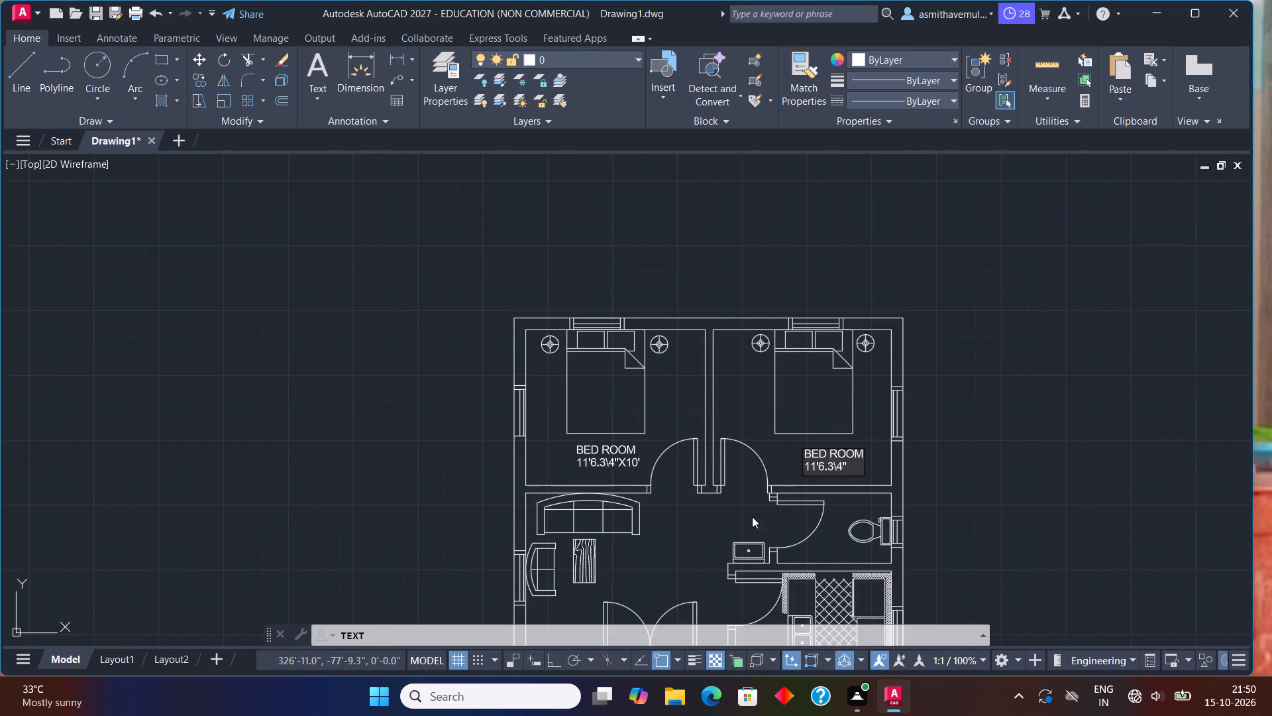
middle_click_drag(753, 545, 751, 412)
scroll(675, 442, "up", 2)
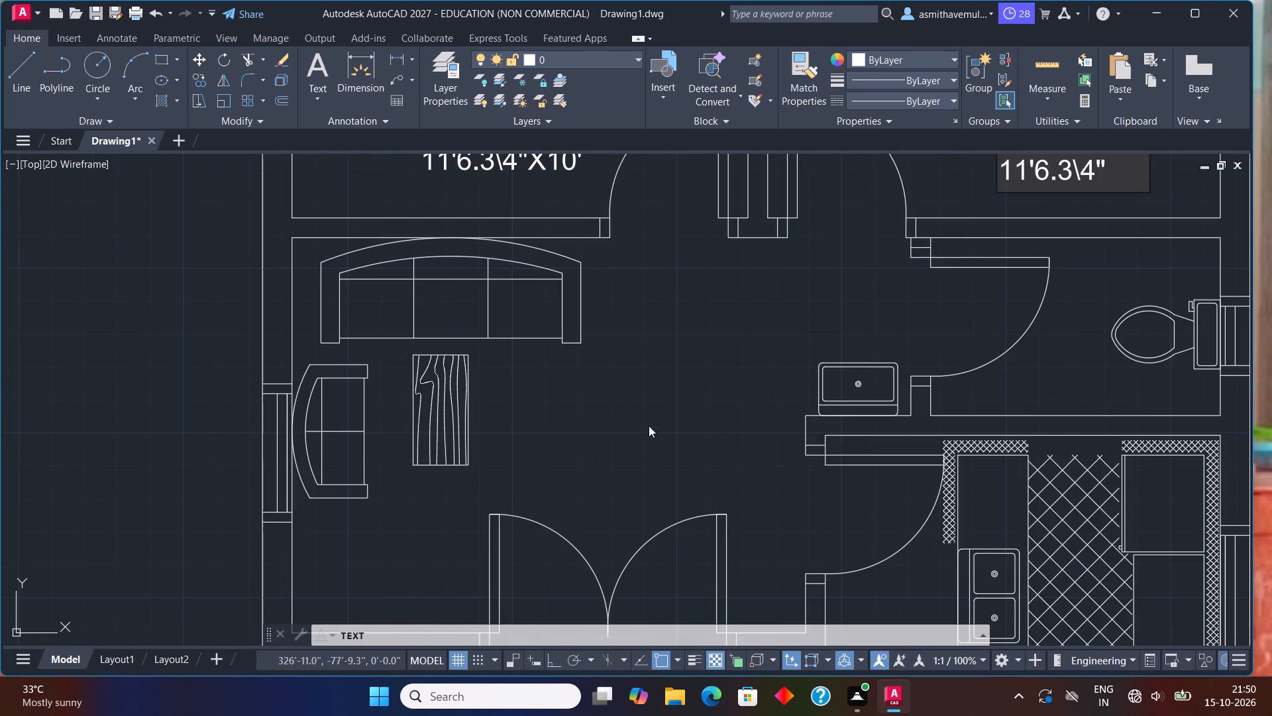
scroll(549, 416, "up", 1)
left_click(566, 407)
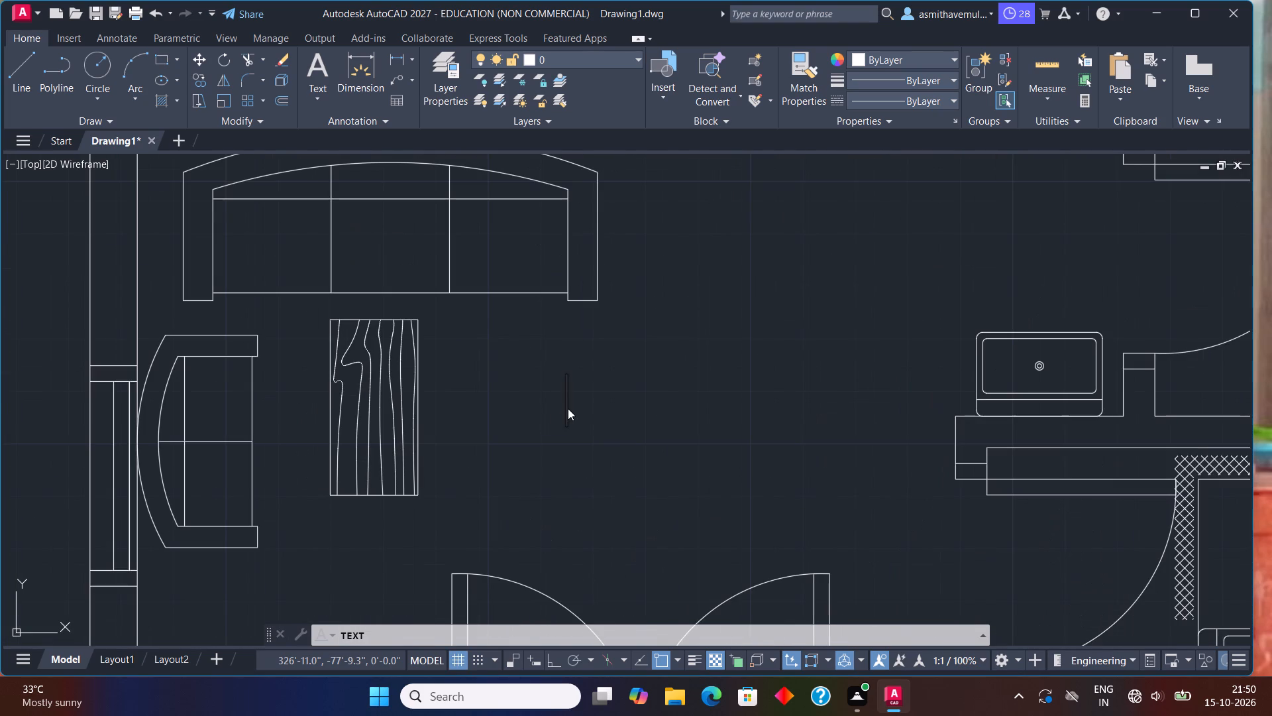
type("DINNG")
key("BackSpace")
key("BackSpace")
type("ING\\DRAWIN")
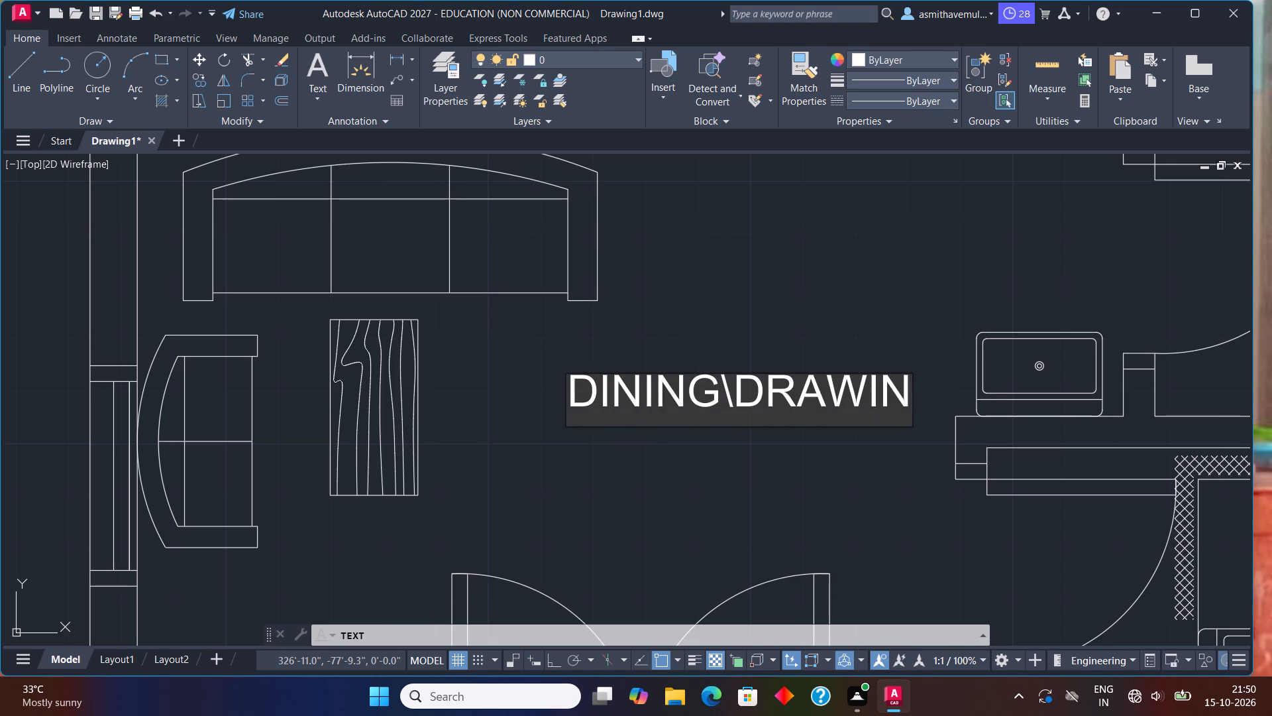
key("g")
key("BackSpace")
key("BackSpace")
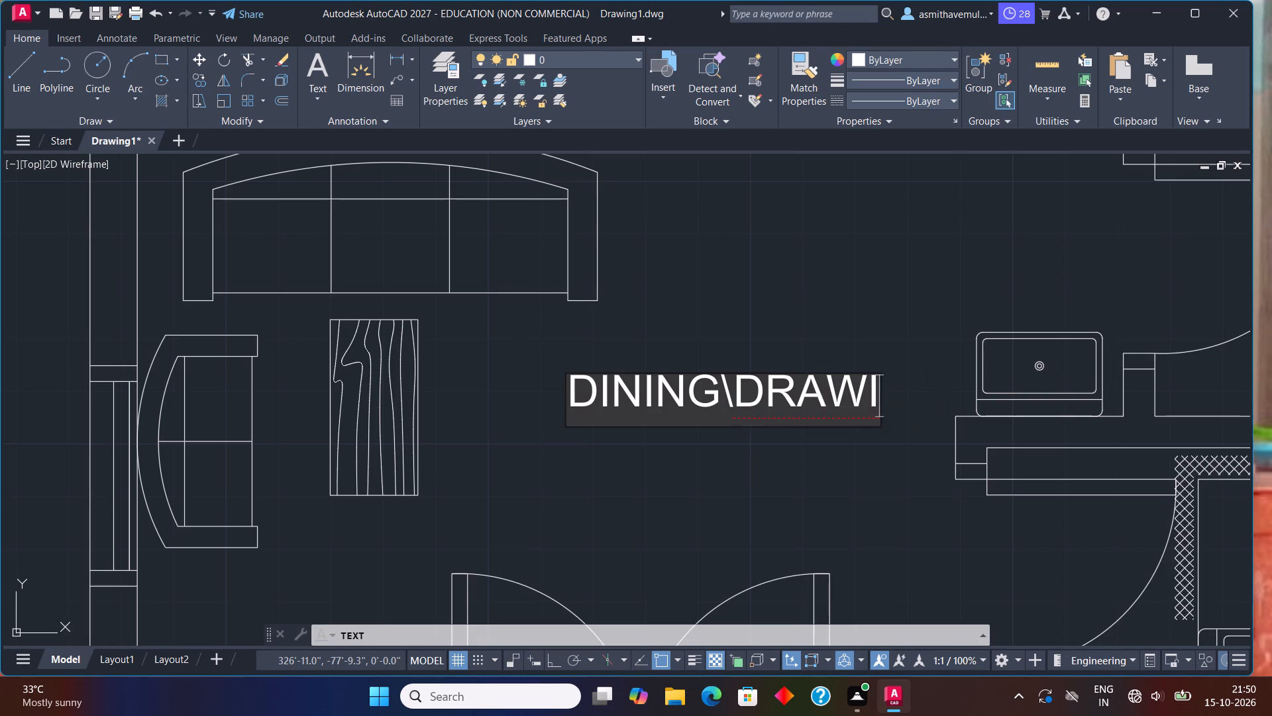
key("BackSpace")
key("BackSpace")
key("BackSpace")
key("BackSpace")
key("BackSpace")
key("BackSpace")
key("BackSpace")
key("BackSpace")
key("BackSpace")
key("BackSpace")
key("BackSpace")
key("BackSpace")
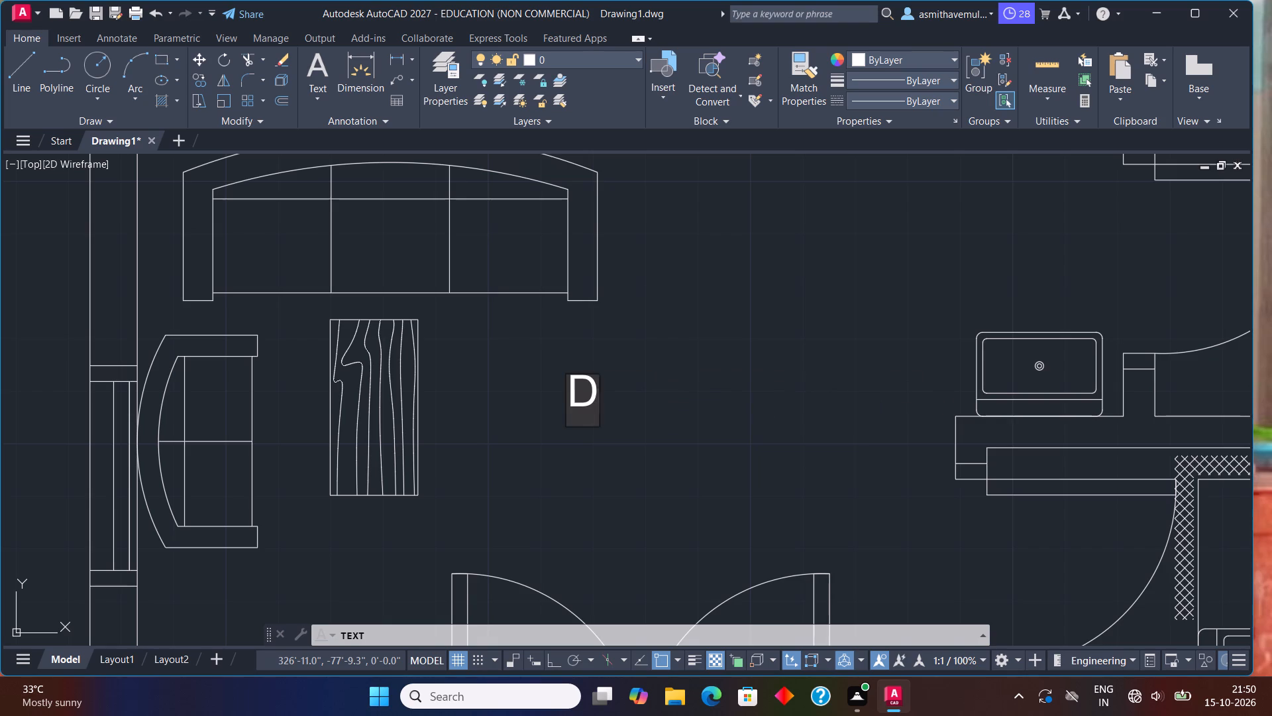
Label the living area "DINING\DRAWING" in the open floor beside the wooden coffee table and start a second line.
scroll(503, 402, "up", 1)
left_click(497, 406)
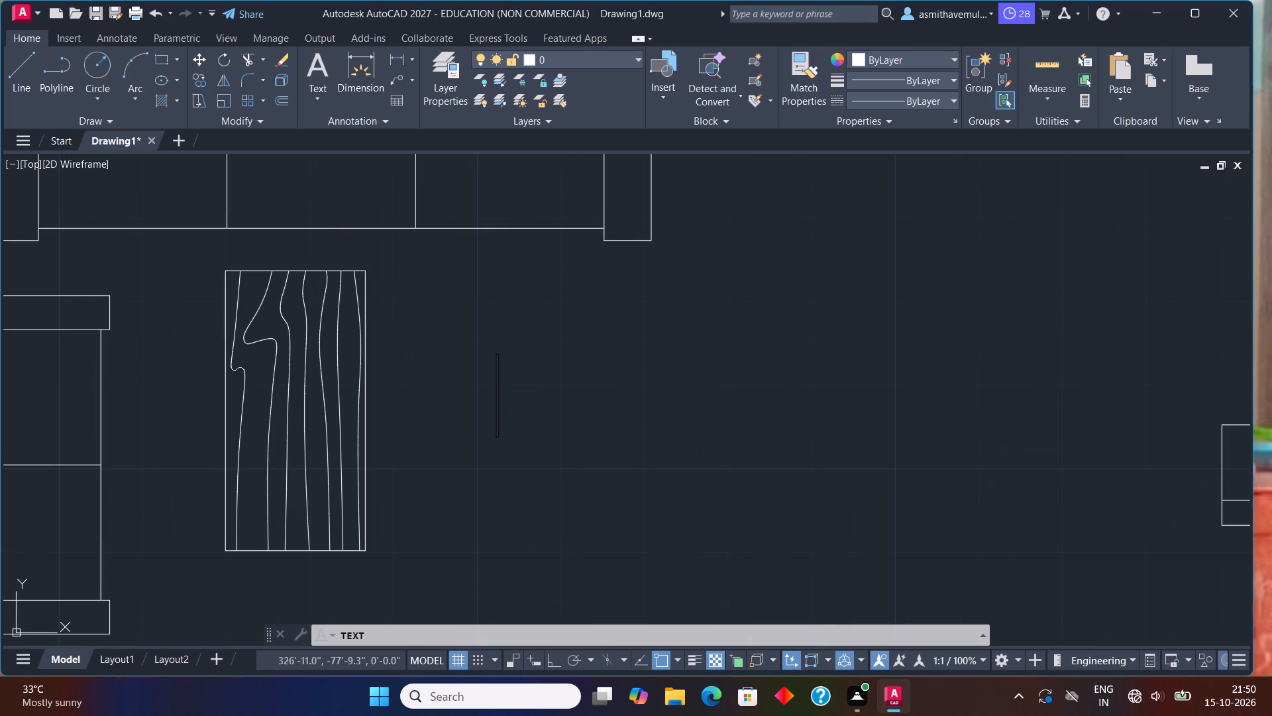
type("DINING")
key("backslash")
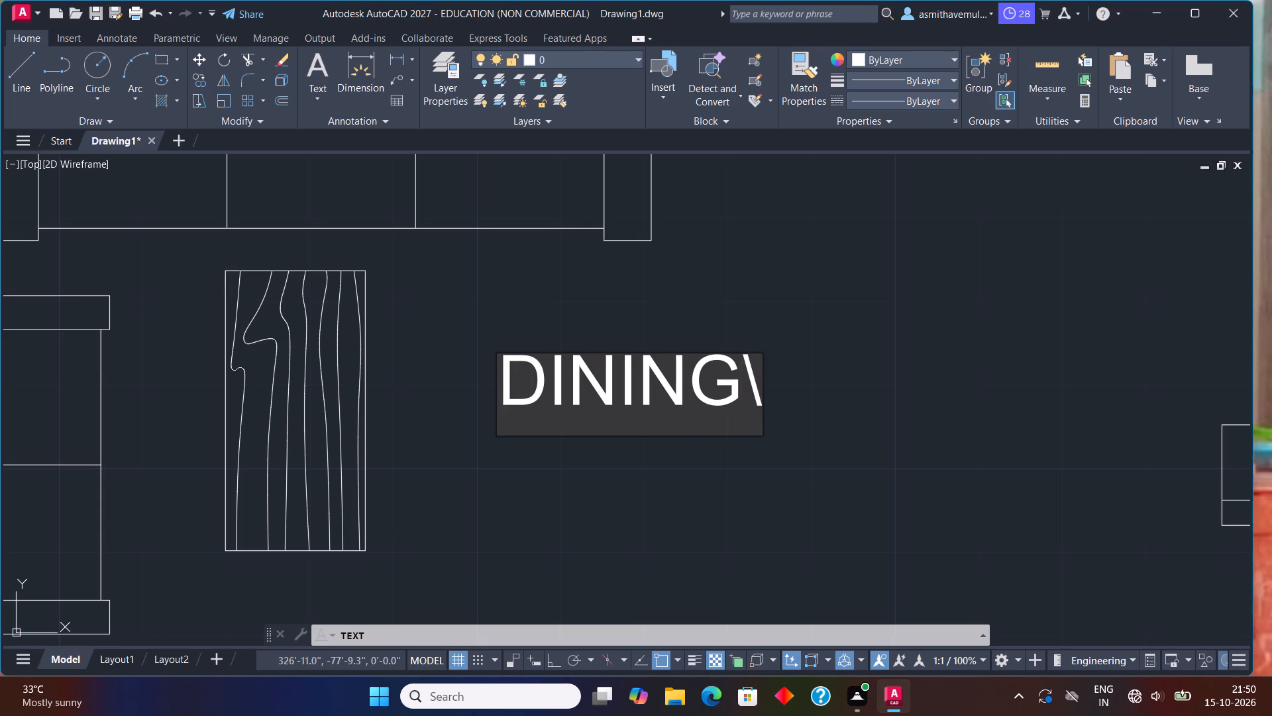
type("DRW")
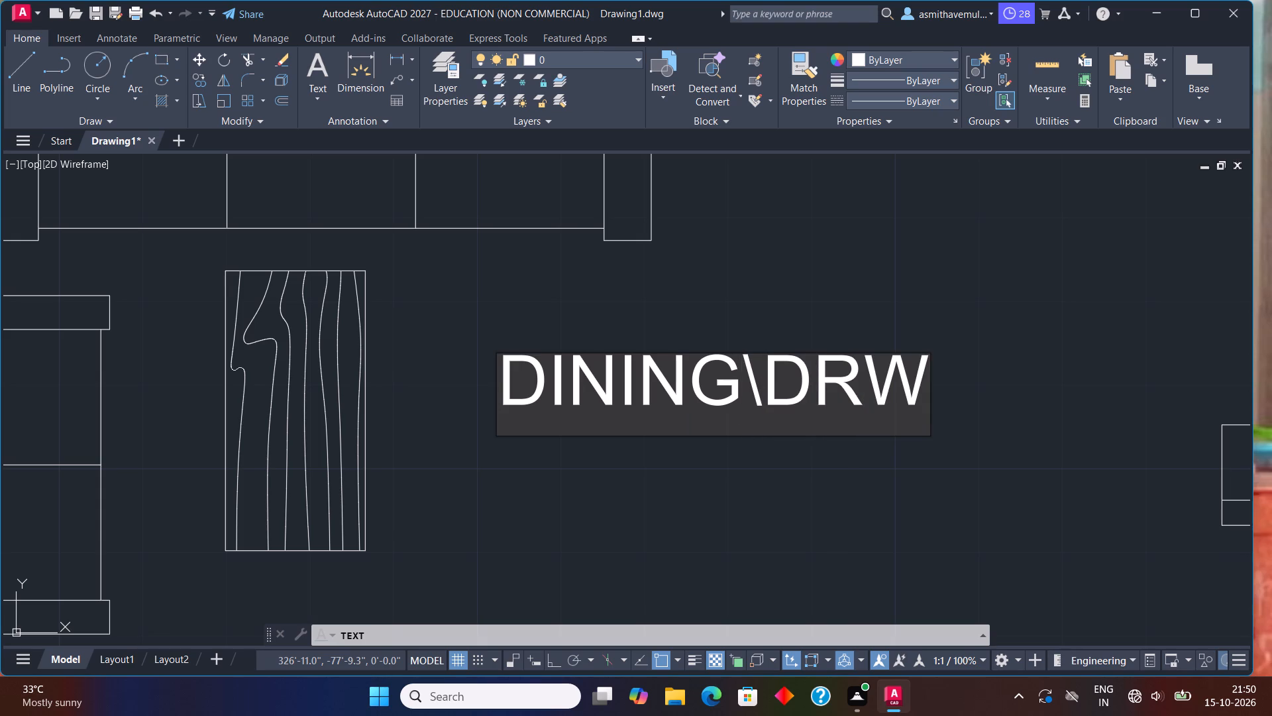
key("Delete")
key("BackSpace")
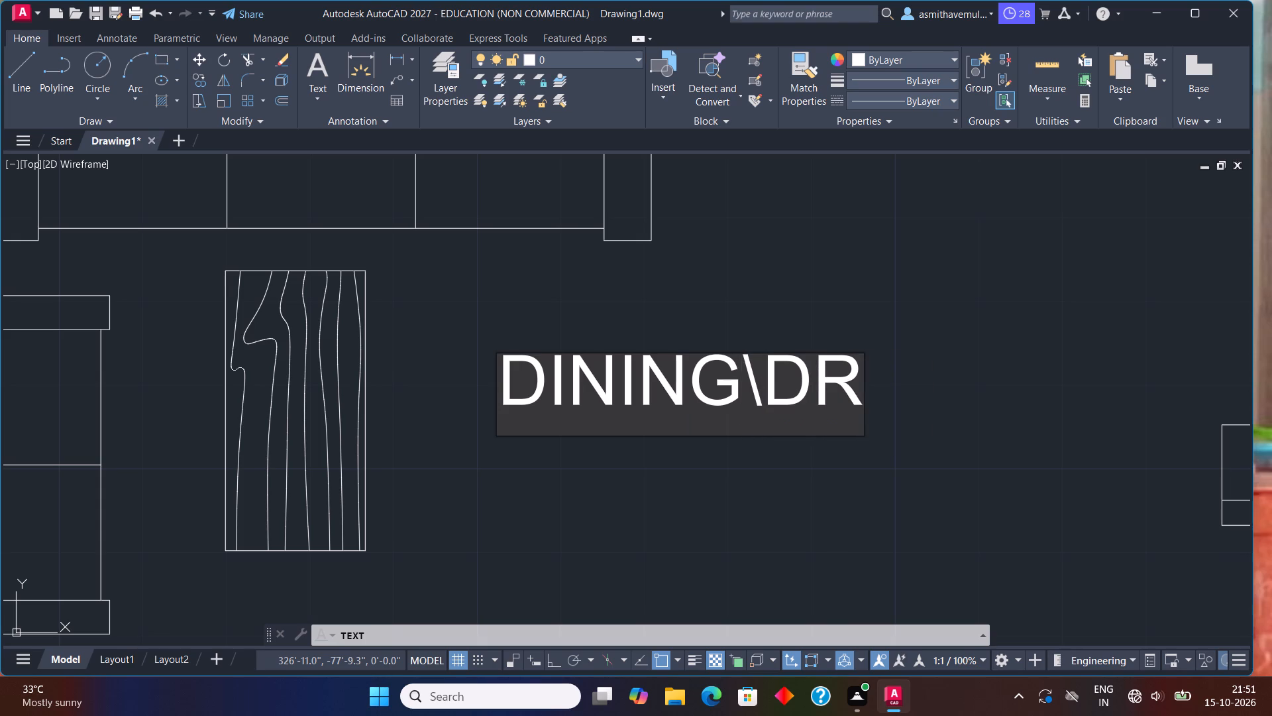
type("AWING")
key("Return")
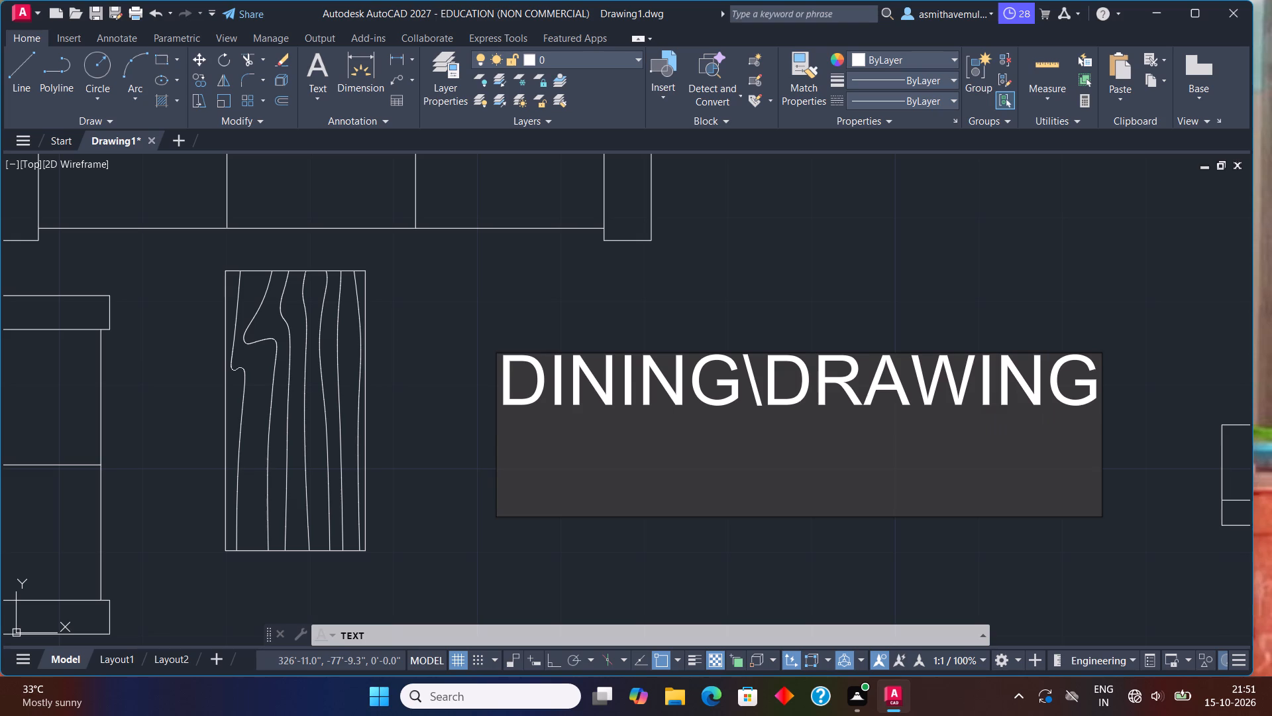
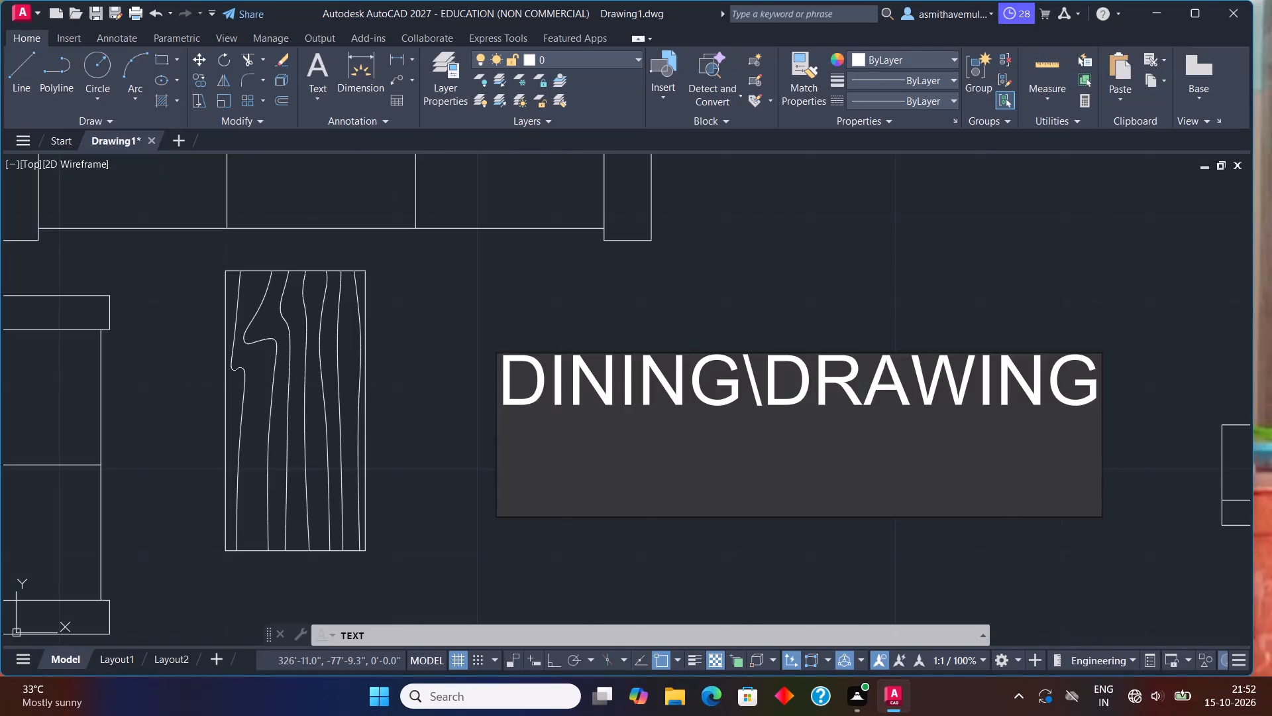
Enter the size 11'X11'11\2" as the second line of the DINING\DRAWING label.
scroll(577, 445, "down", 4)
middle_click_drag(781, 527, 800, 443)
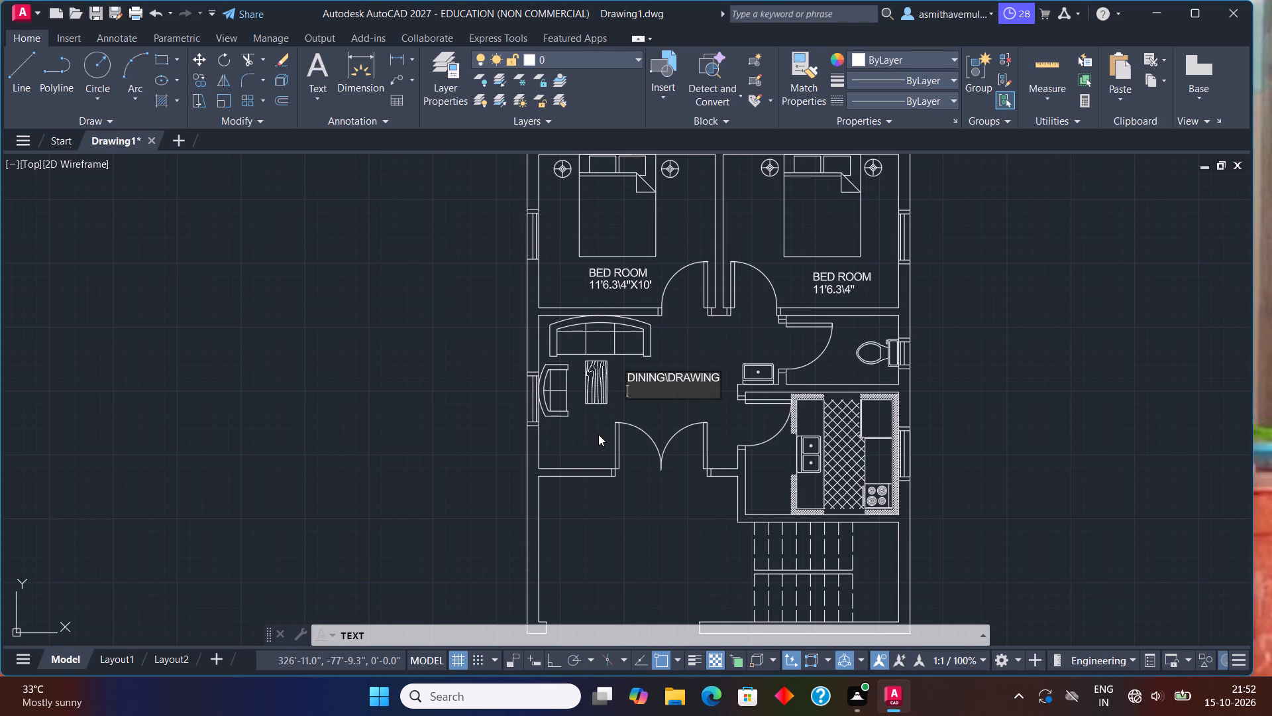
type("11'X")
type("11")
key("apostrophe")
type("11")
key("backslash")
key("3")
key("BackSpace")
key("2")
key("shift+quotedbl")
Label the toilet room "TOILET" in the open floor between its door swing and the WC, with 4'6"X7'6" on a second line.
scroll(818, 381, "up", 3)
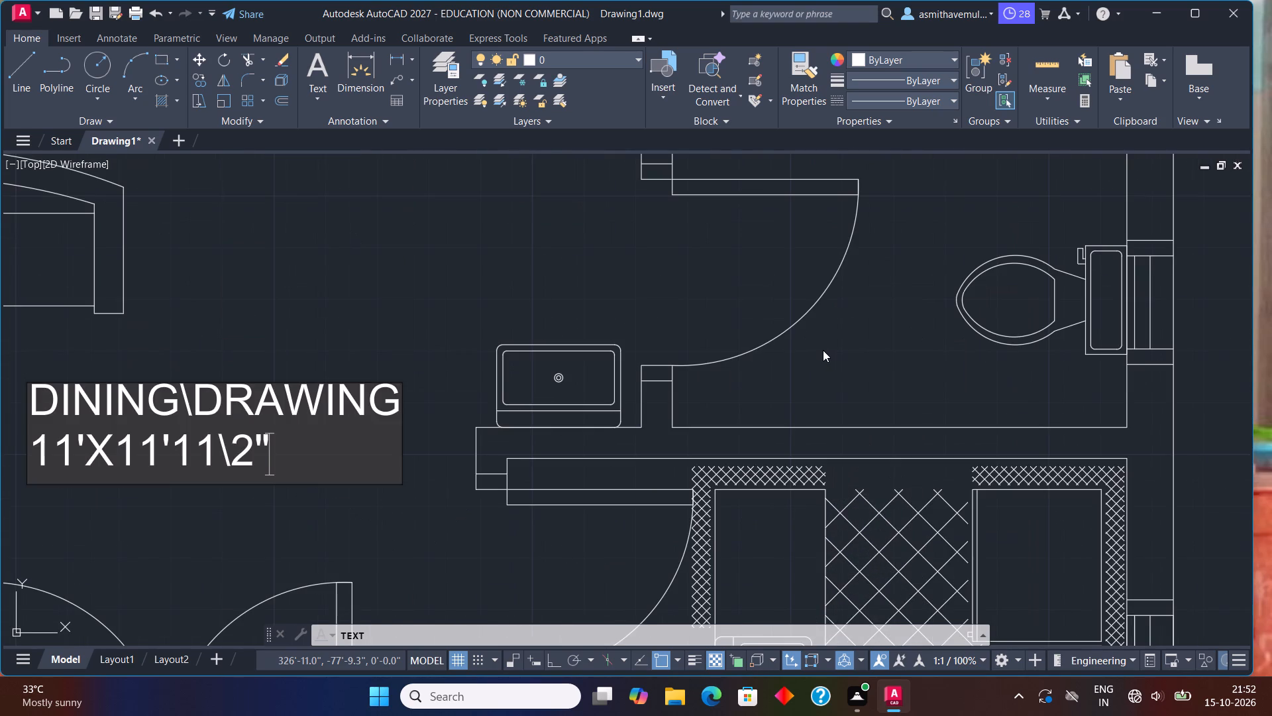
scroll(809, 349, "up", 1)
left_click(802, 345)
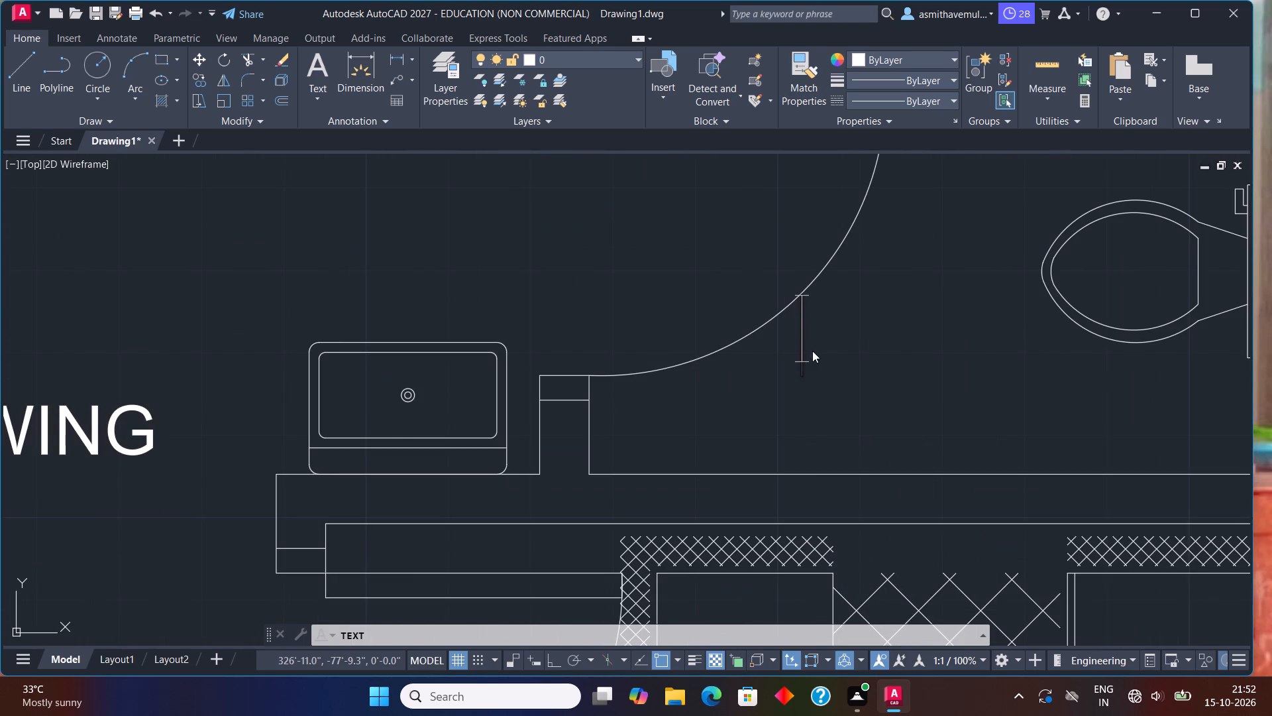
left_click(812, 351)
type("TOILET")
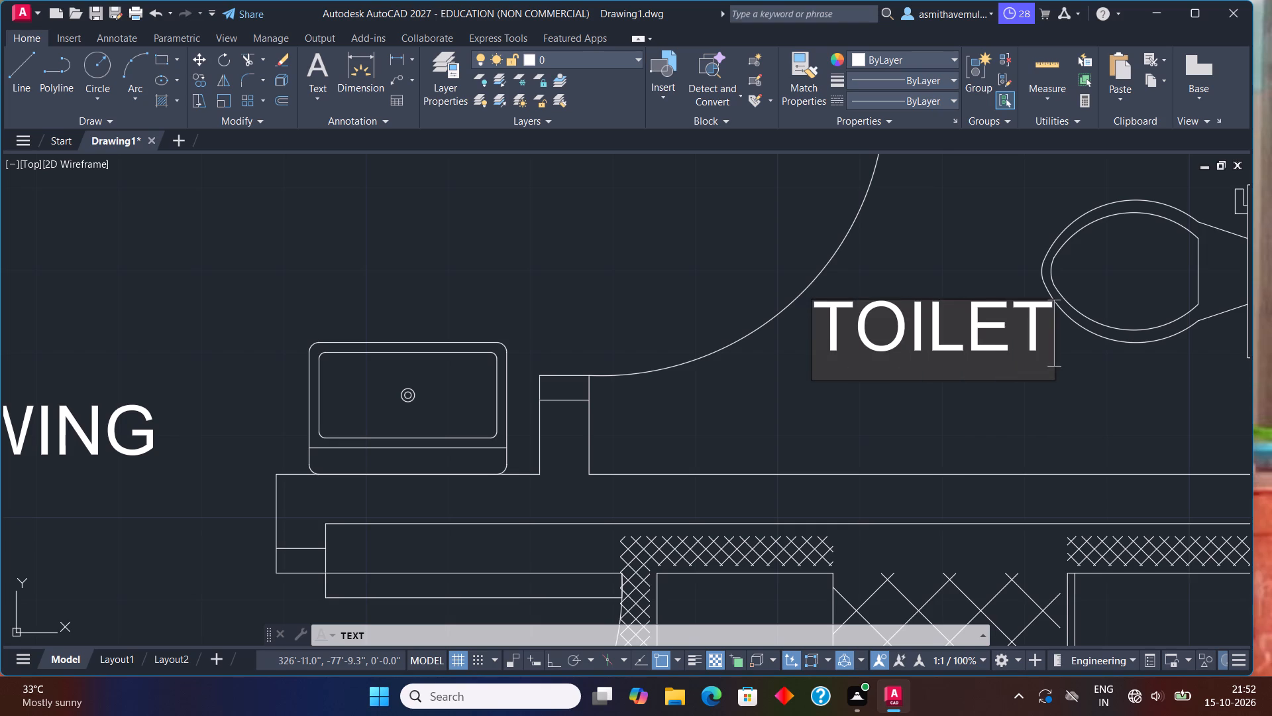
key("Return")
type("4'6")
key("shift+quotedbl")
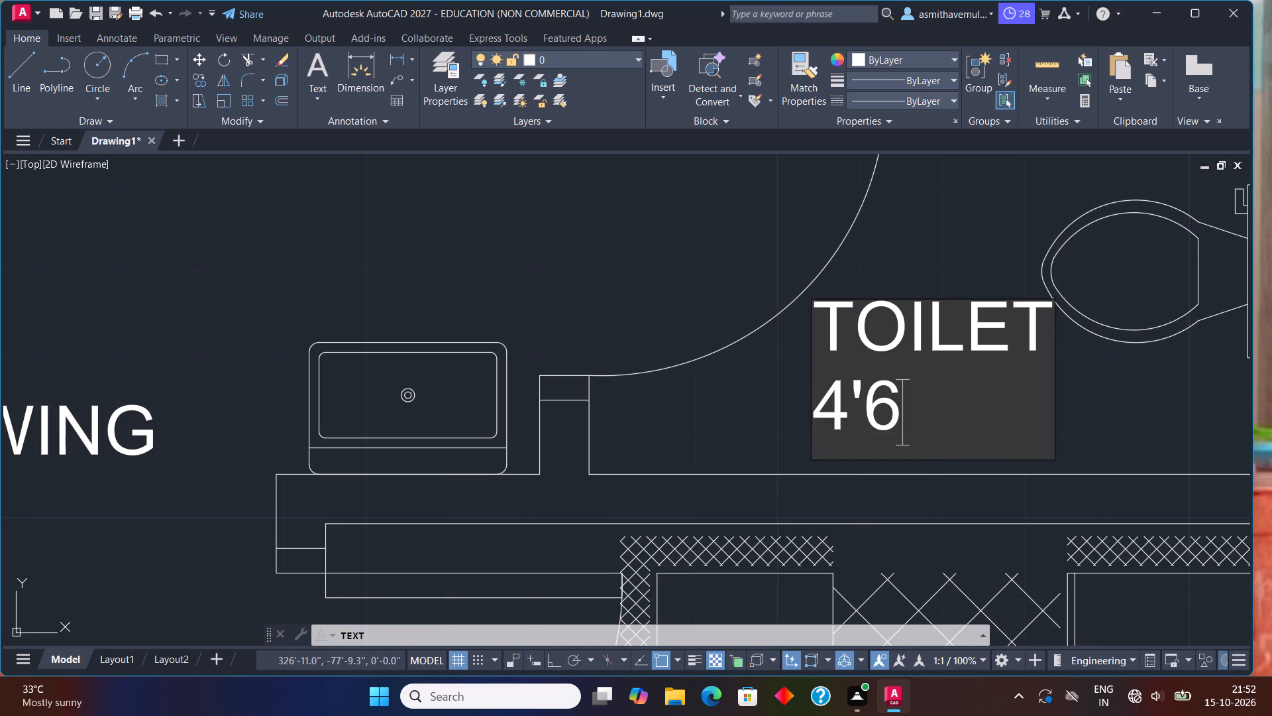
key("x")
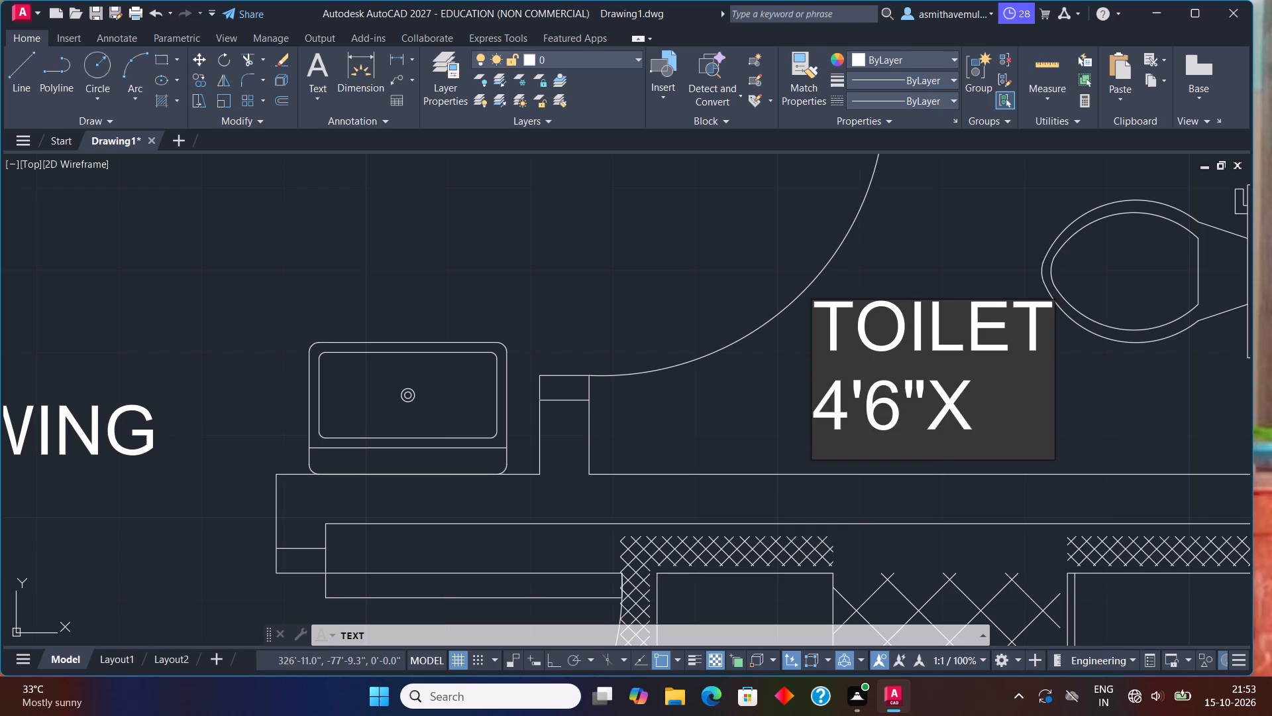
type("7'7")
key("BackSpace")
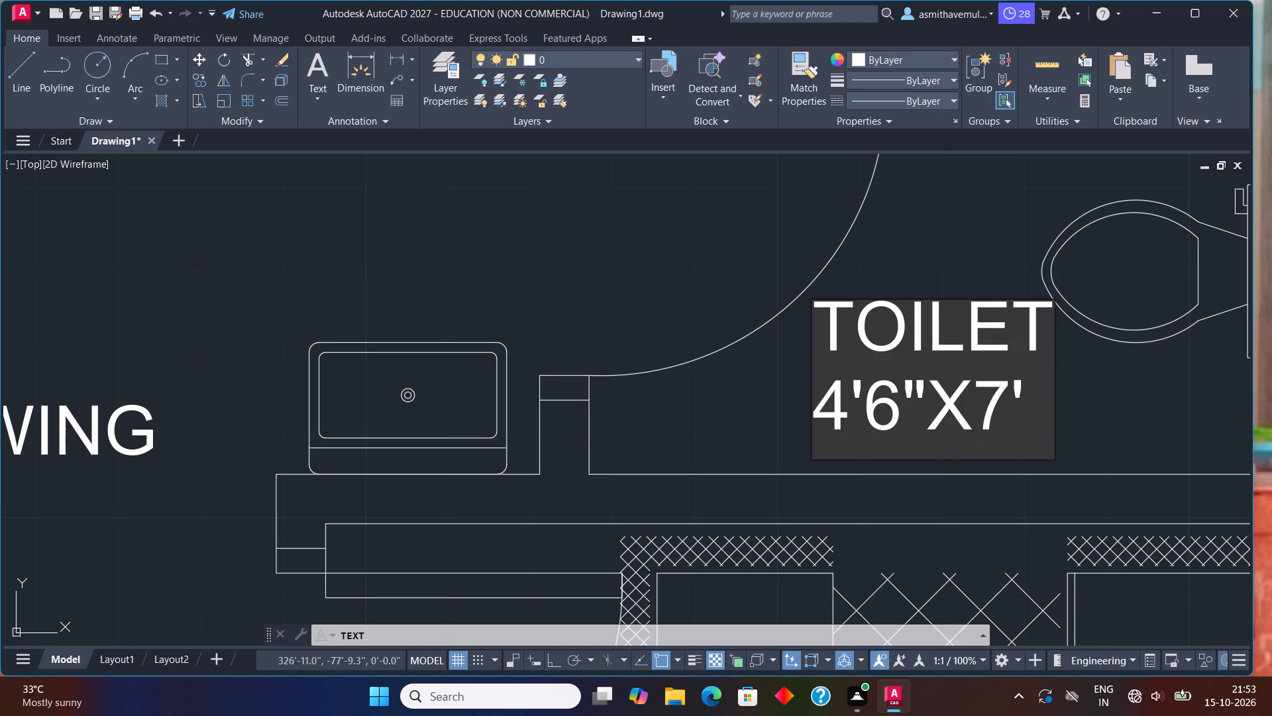
key("6")
key("shift+quotedbl")
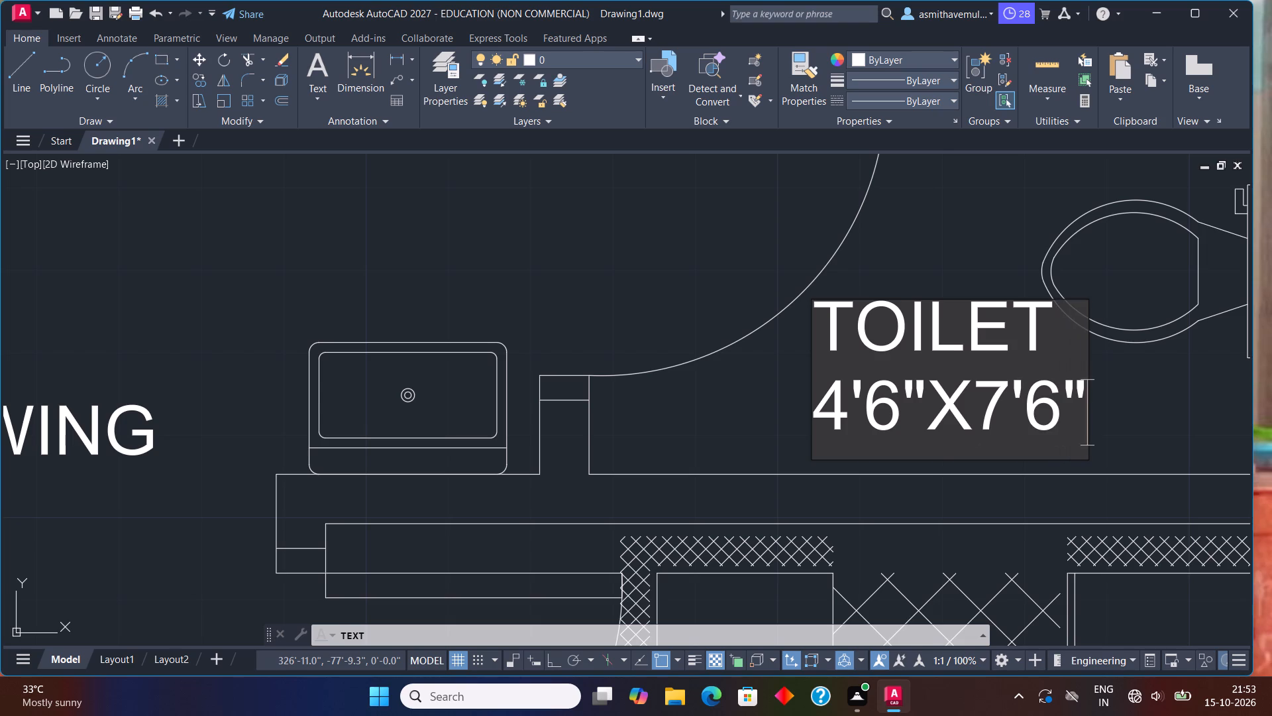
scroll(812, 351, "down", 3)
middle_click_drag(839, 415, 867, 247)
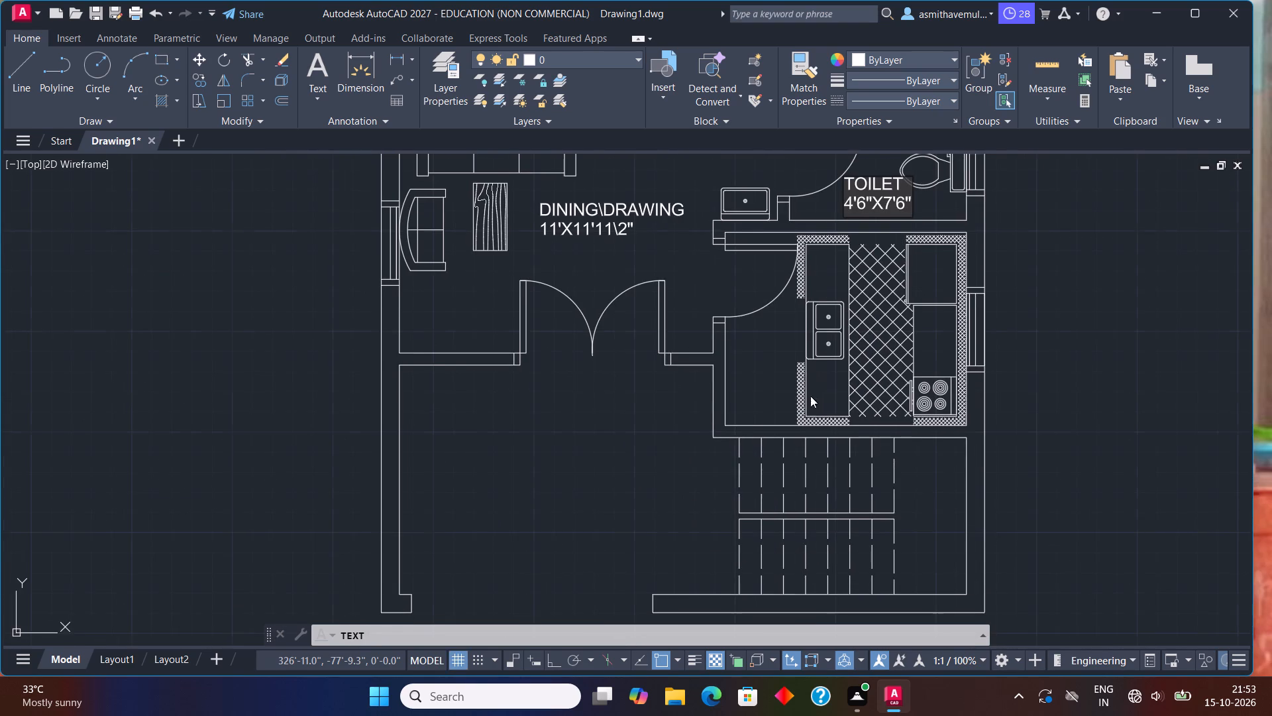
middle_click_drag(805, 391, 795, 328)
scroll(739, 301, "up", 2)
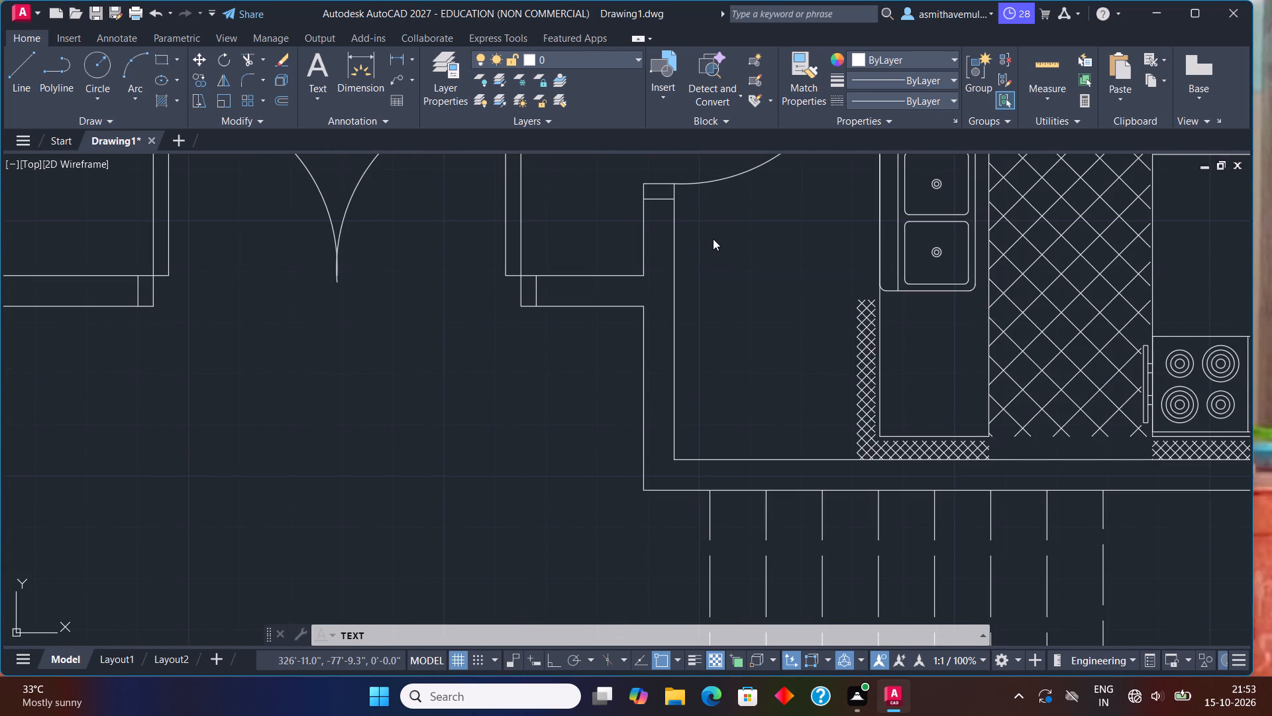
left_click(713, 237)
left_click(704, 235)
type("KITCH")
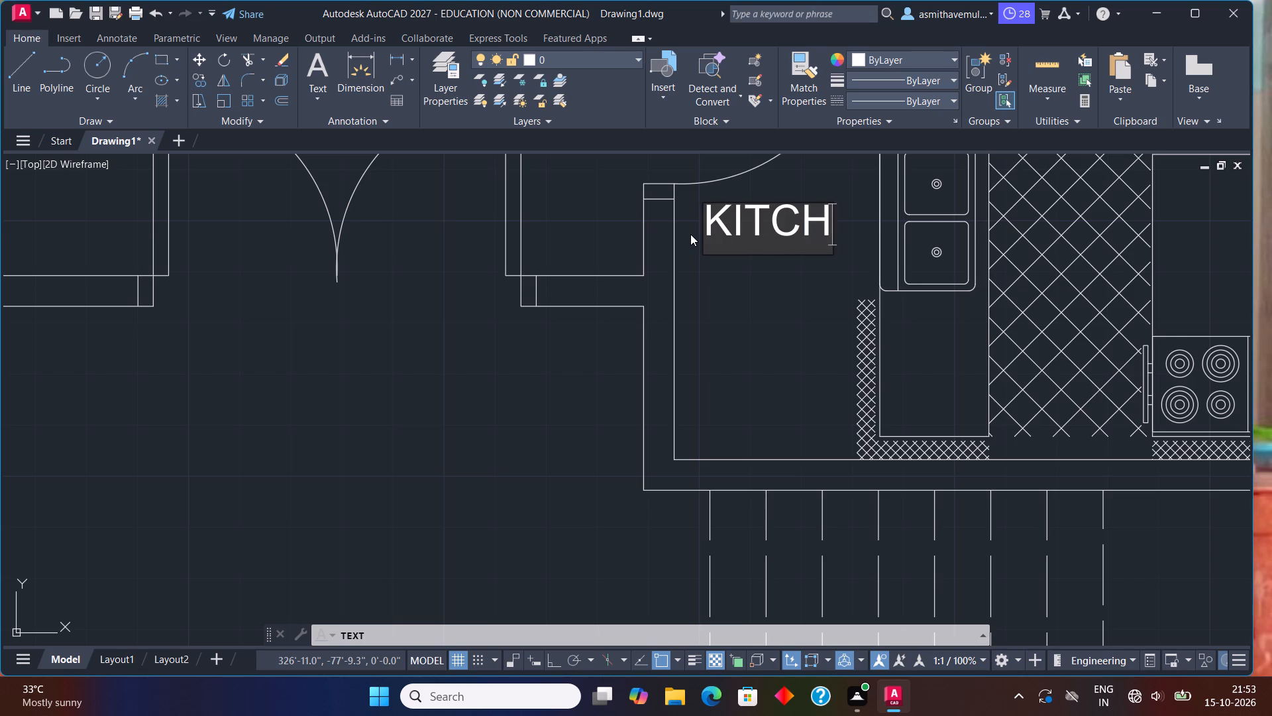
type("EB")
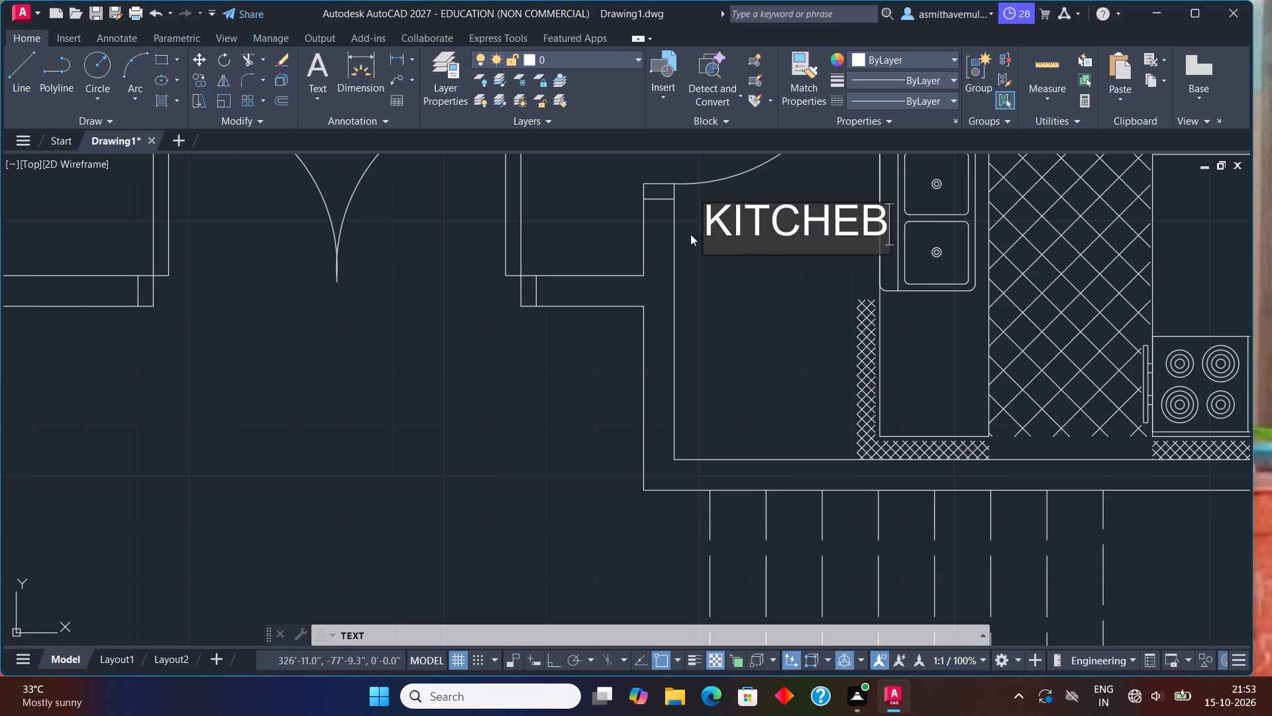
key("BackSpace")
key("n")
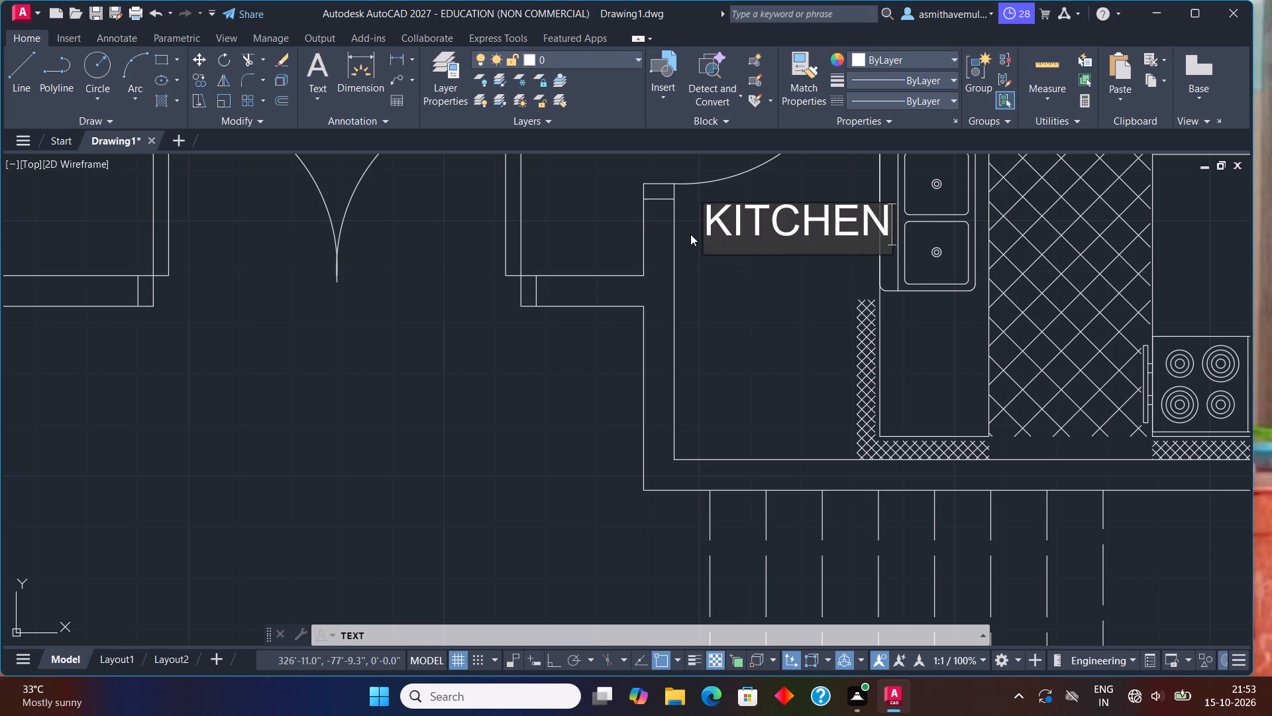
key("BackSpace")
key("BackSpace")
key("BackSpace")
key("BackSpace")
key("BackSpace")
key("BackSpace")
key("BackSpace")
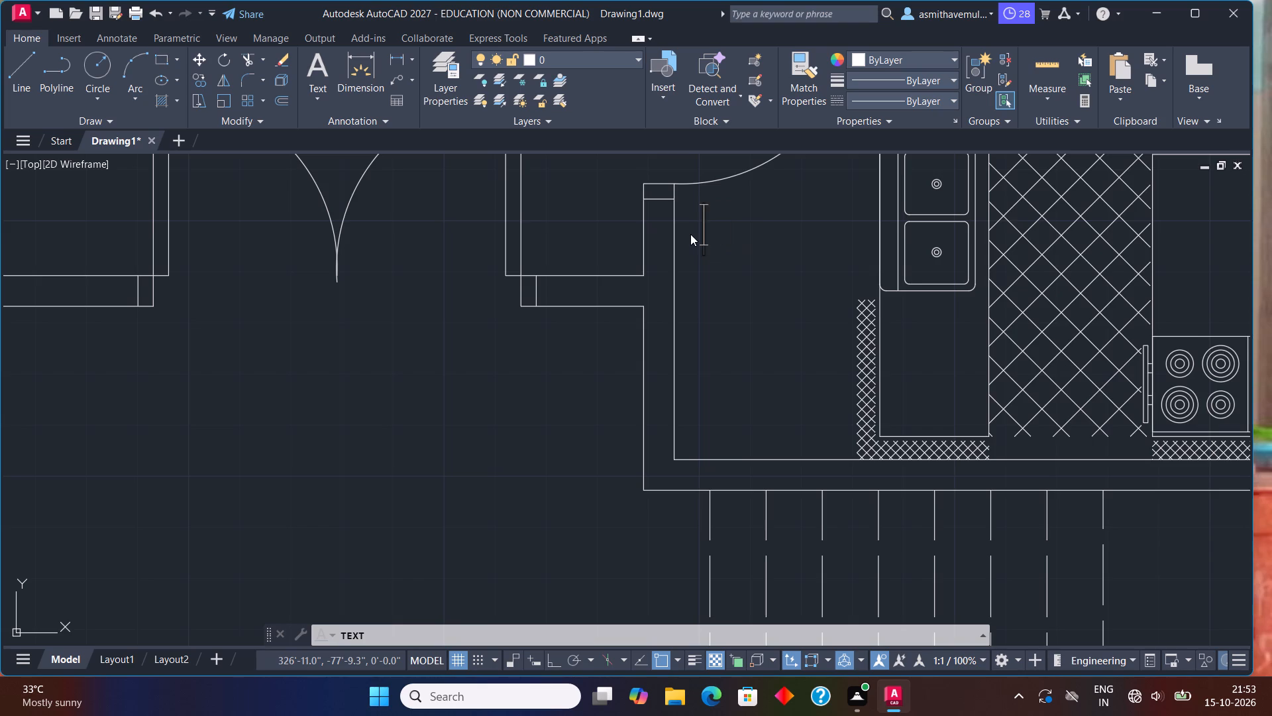
Label the kitchen "KITCHEN" close to its inner wall just below the door, with 8'X10' on a second line.
scroll(698, 234, "up", 1)
left_click(672, 228)
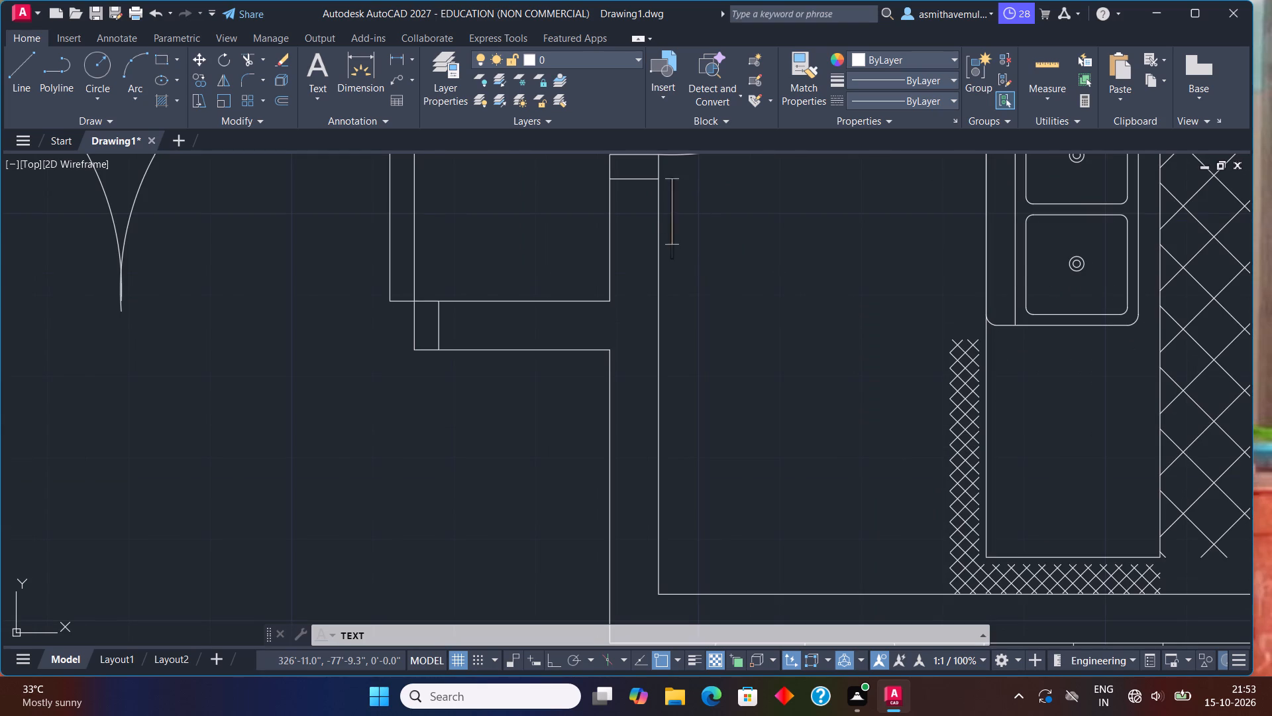
type("KITCHEN")
key("Return")
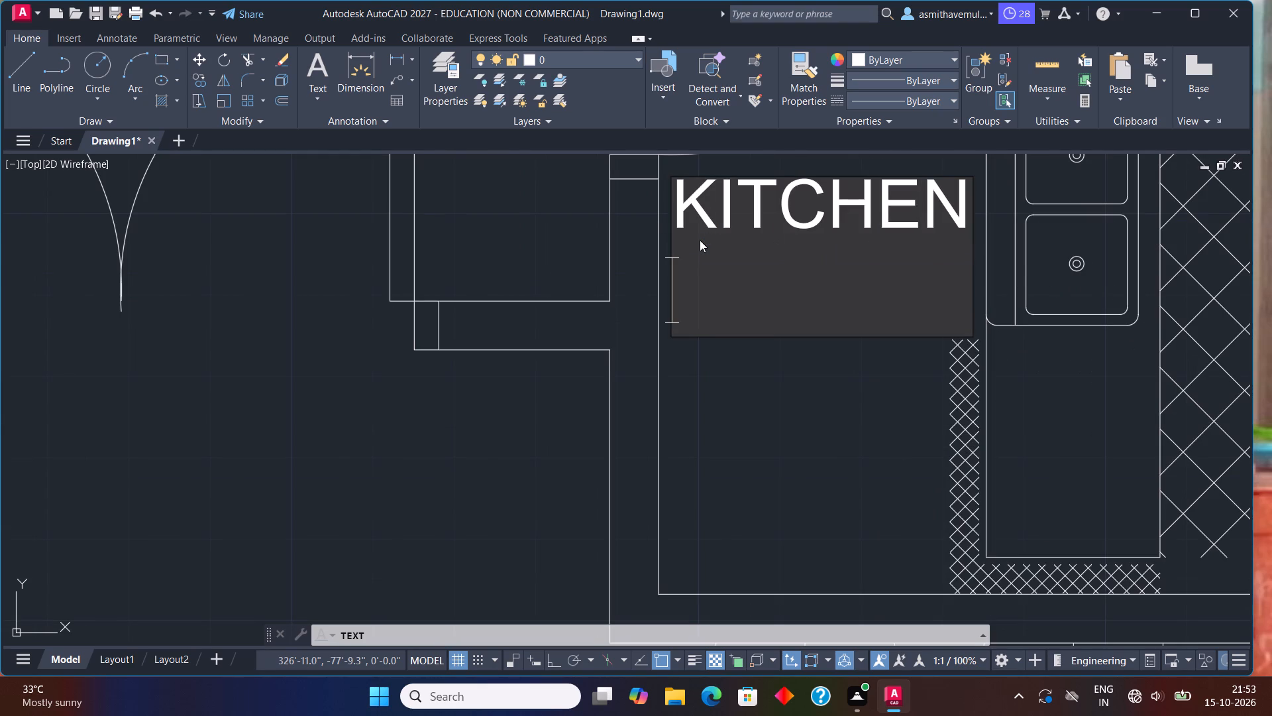
type("8'X10'")
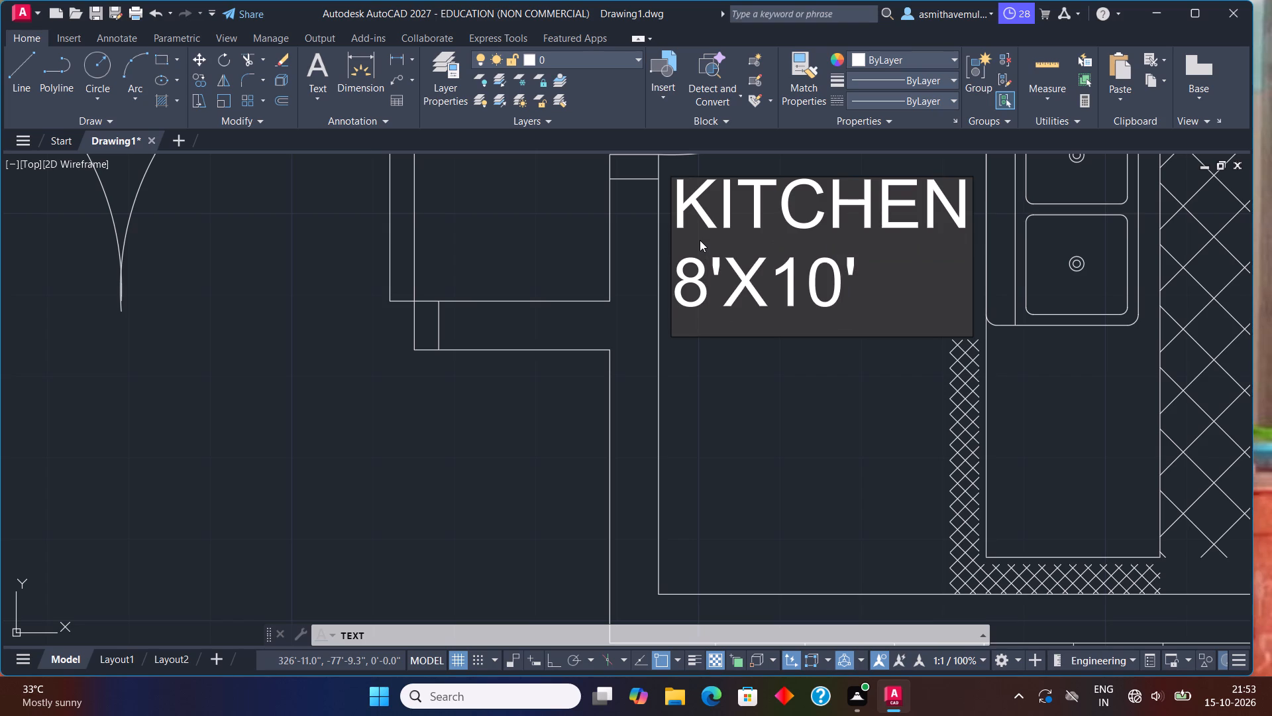
Label the open area in front of the double entrance door "CAR PARKING" and start a second line.
scroll(690, 286, "down", 3)
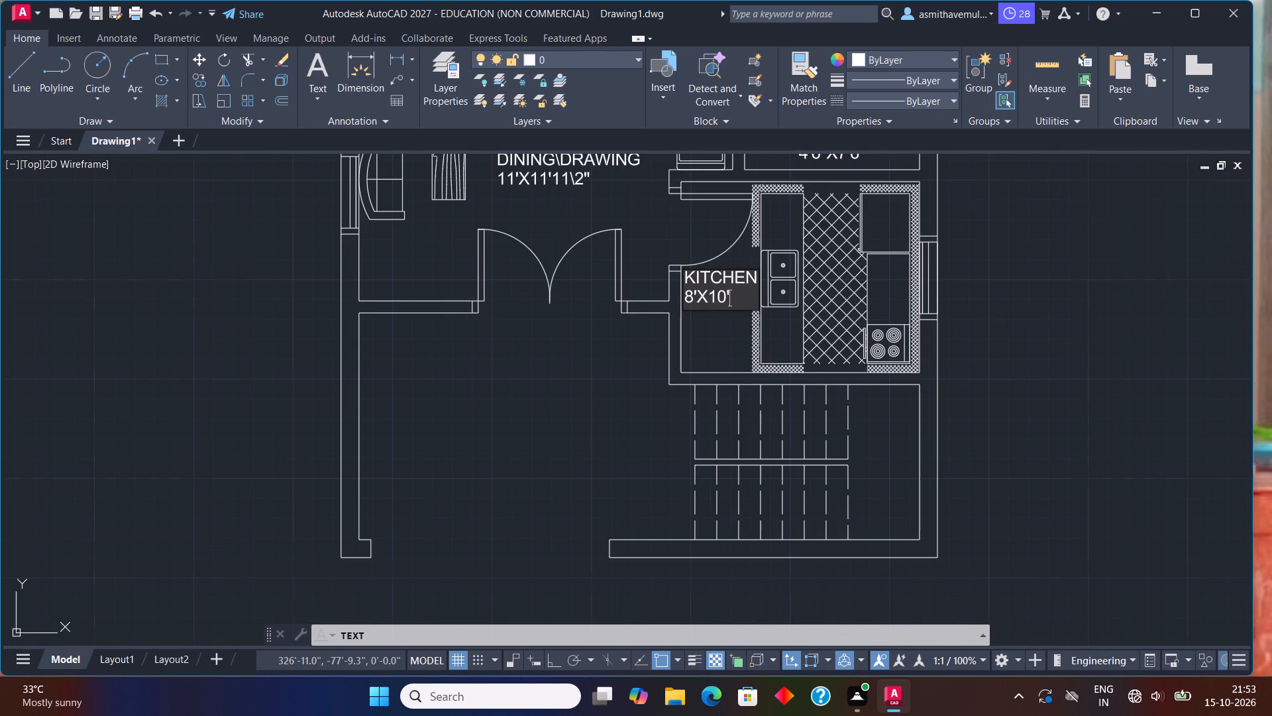
scroll(687, 310, "down", 2)
scroll(563, 358, "up", 1)
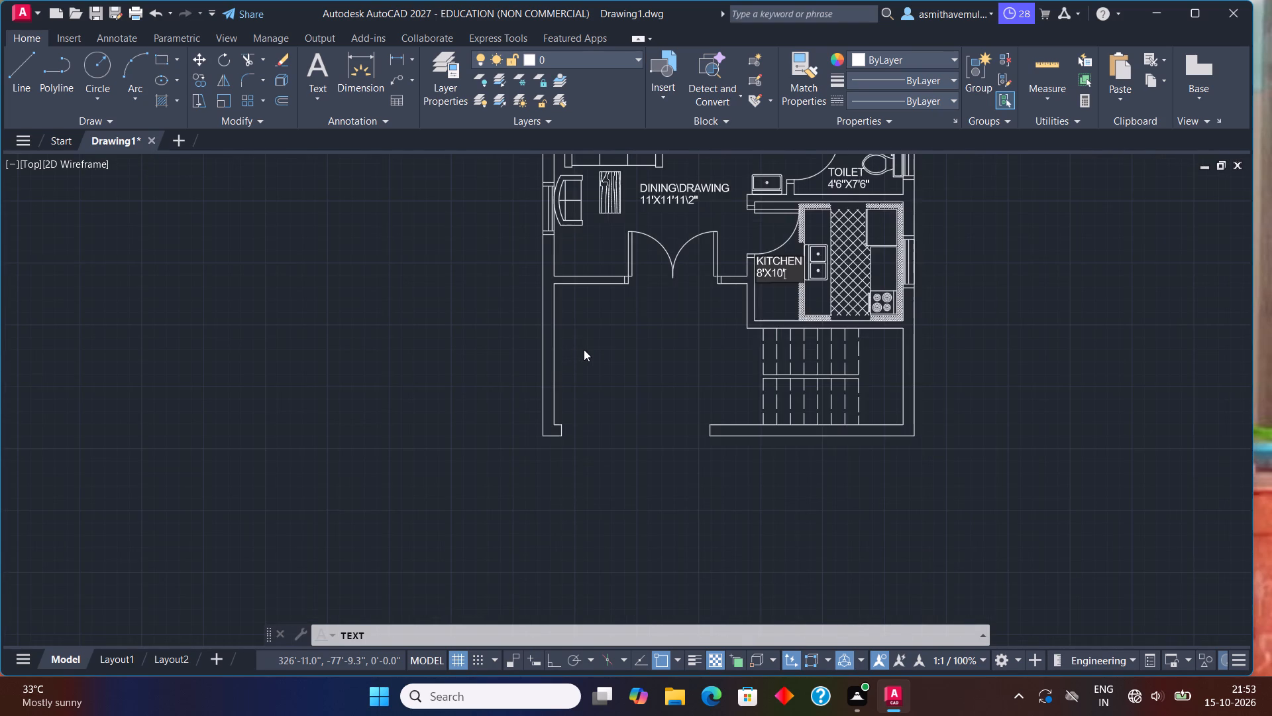
scroll(584, 349, "up", 1)
left_click(613, 355)
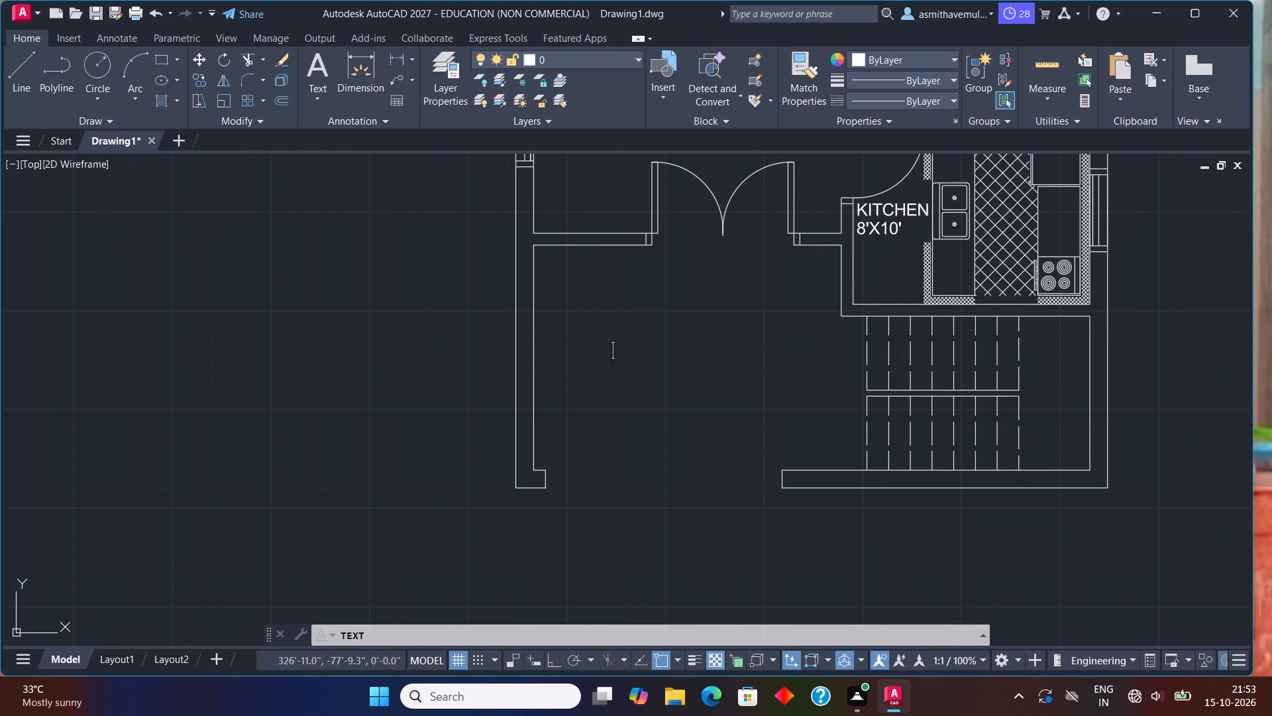
type("CAR")
key("space")
key("p")
key("a")
type("RKING")
key("Return")
Enter the size 9'9"X13'1.5" as the second line of the CAR PARKING label.
scroll(613, 353, "up", 1)
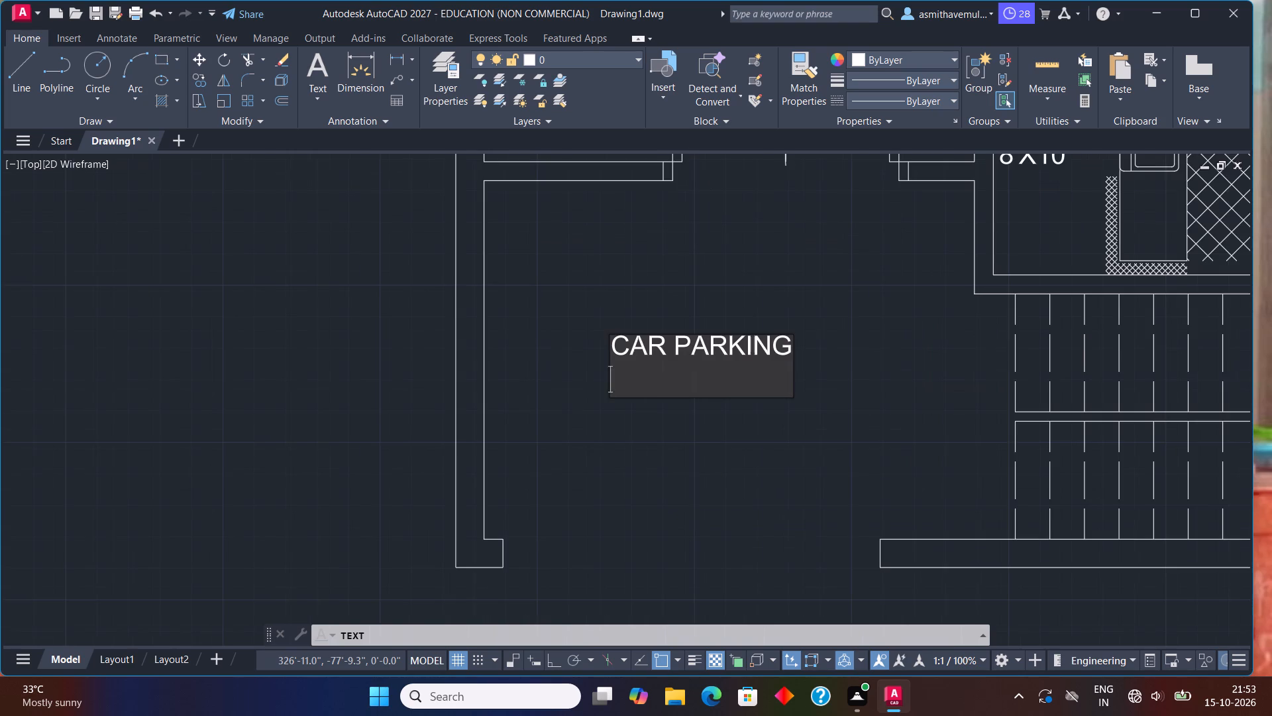
type("9;")
key("BackSpace")
type("'9")
key("shift+quotedbl")
key("x")
type("13'")
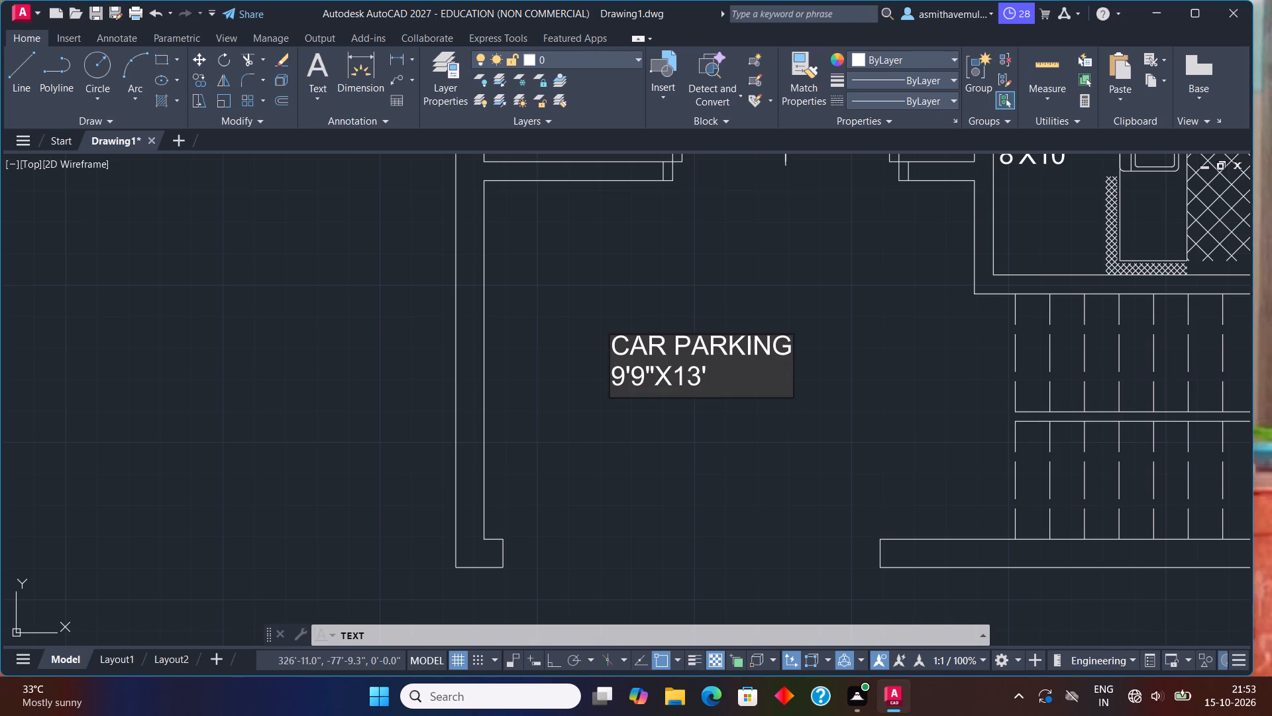
key("1")
type(".5")
key("shift+quotedbl")
Finish the two-line CAR PARKING label and end the text command.
scroll(777, 394, "down", 2)
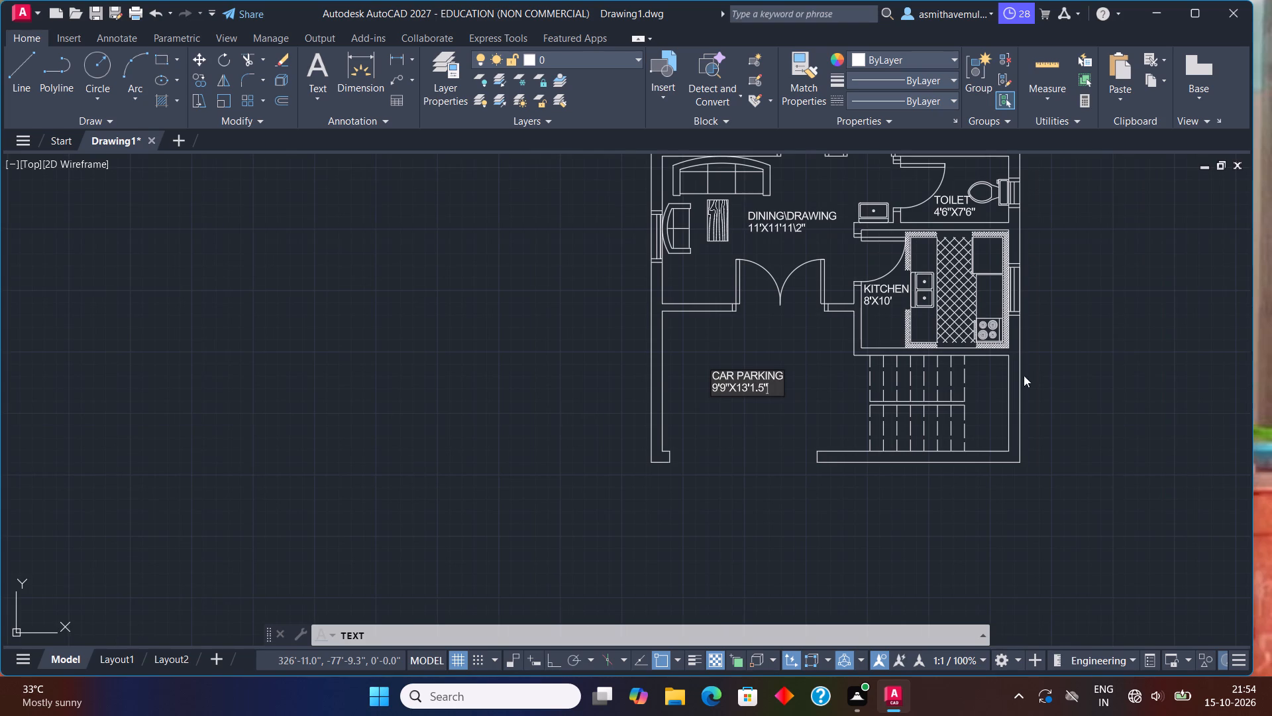
left_click_drag(1074, 369, 1081, 369)
key("Escape")
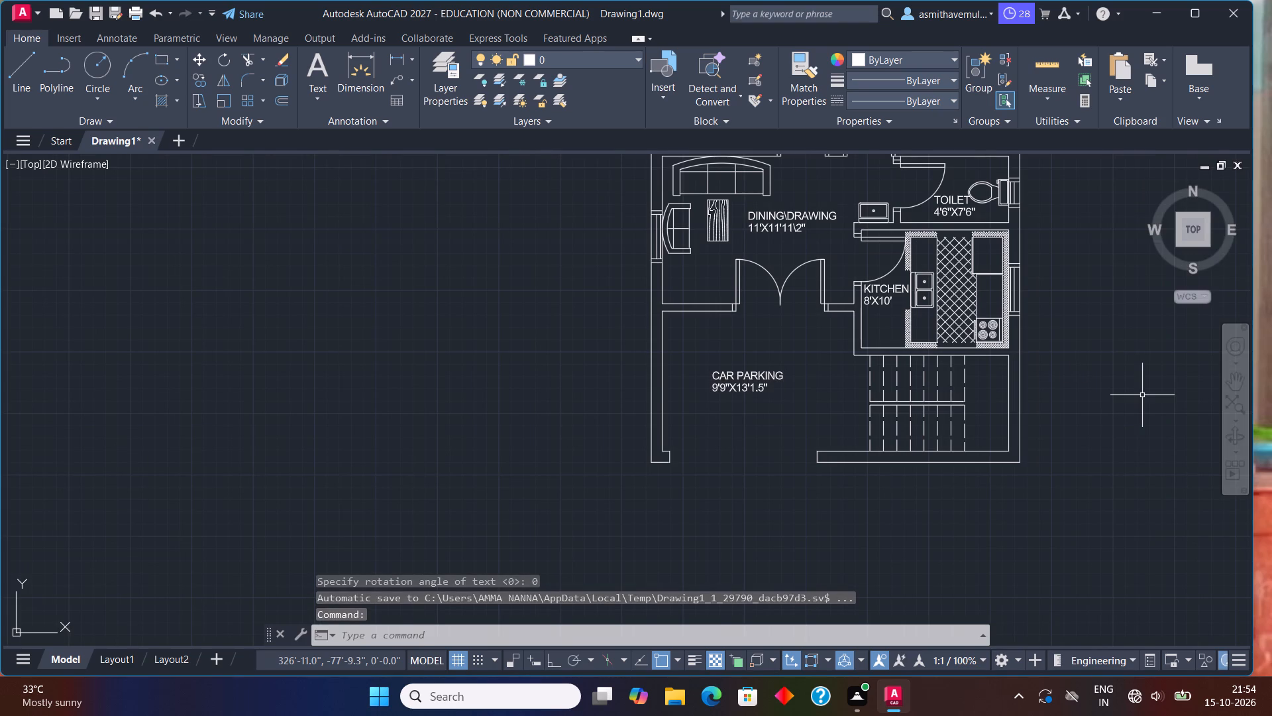
Draw two crossing diagonal lines in the ACAD_ISO02W100 linetype between opposite wall-end corners across the car parking's front opening.
key("l")
key("Return")
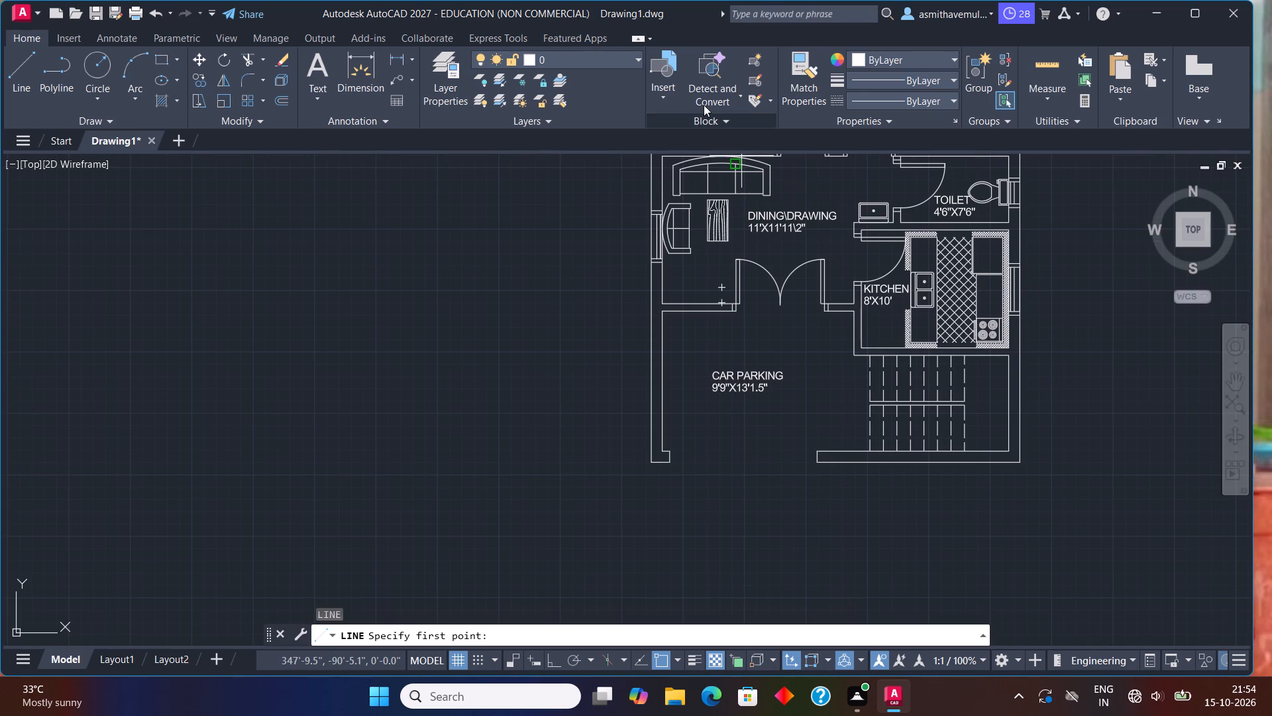
left_click(902, 95)
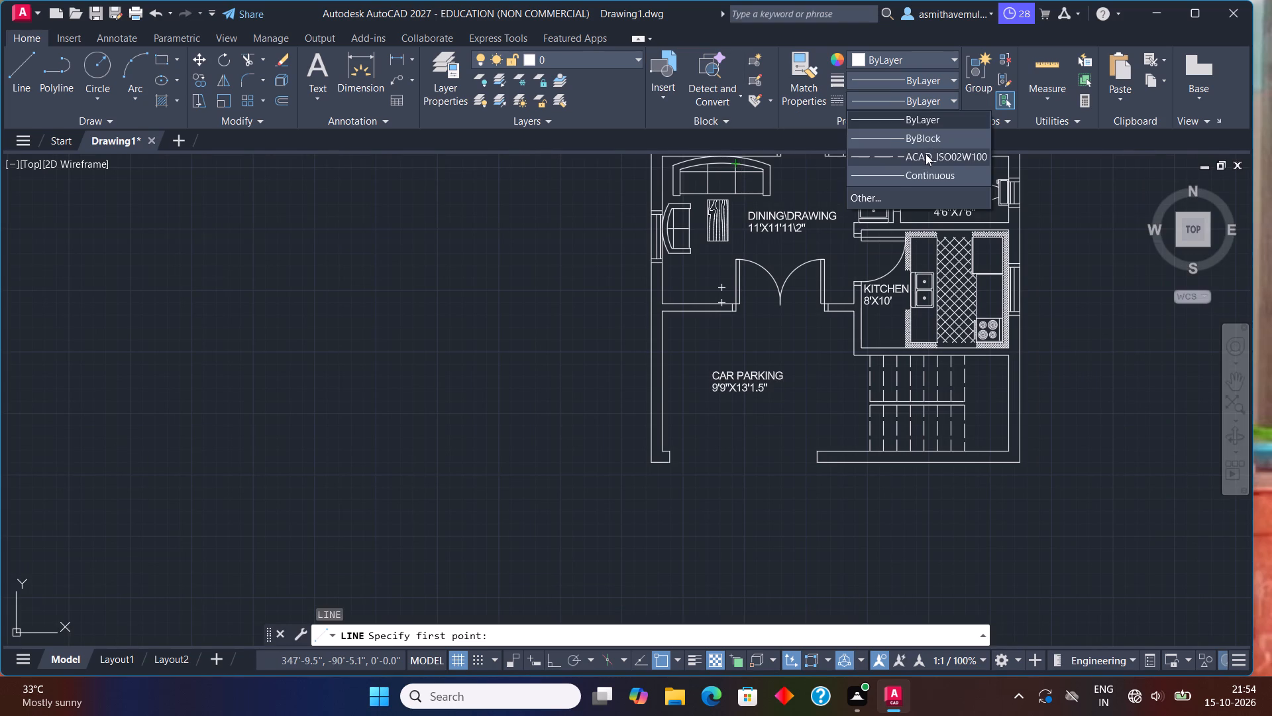
left_click(926, 154)
scroll(689, 422, "up", 2)
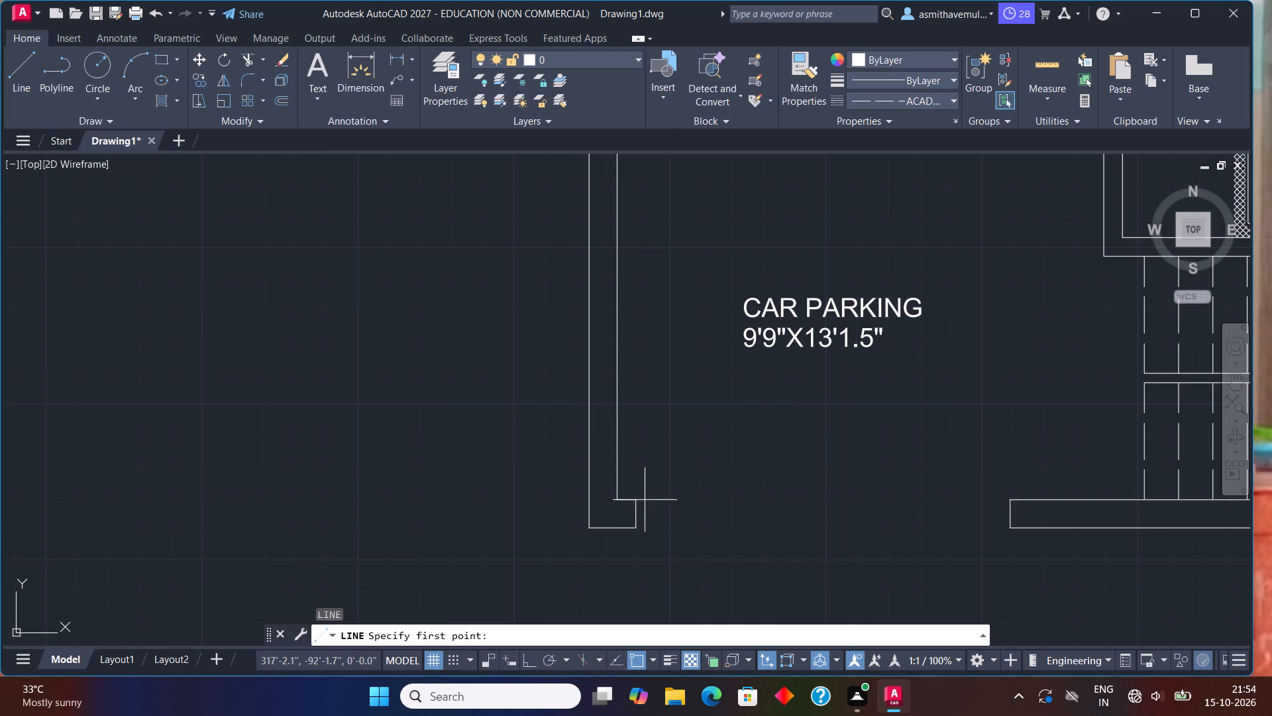
left_click(638, 501)
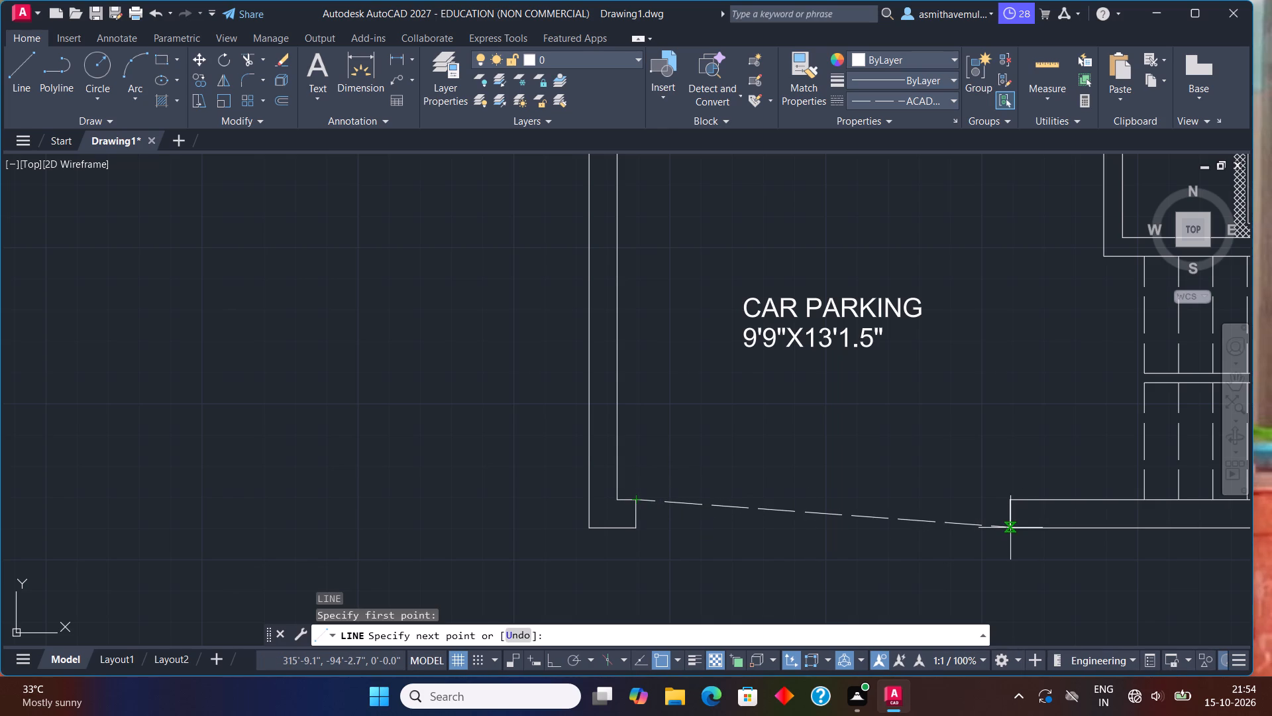
left_click(1010, 526)
key("Escape")
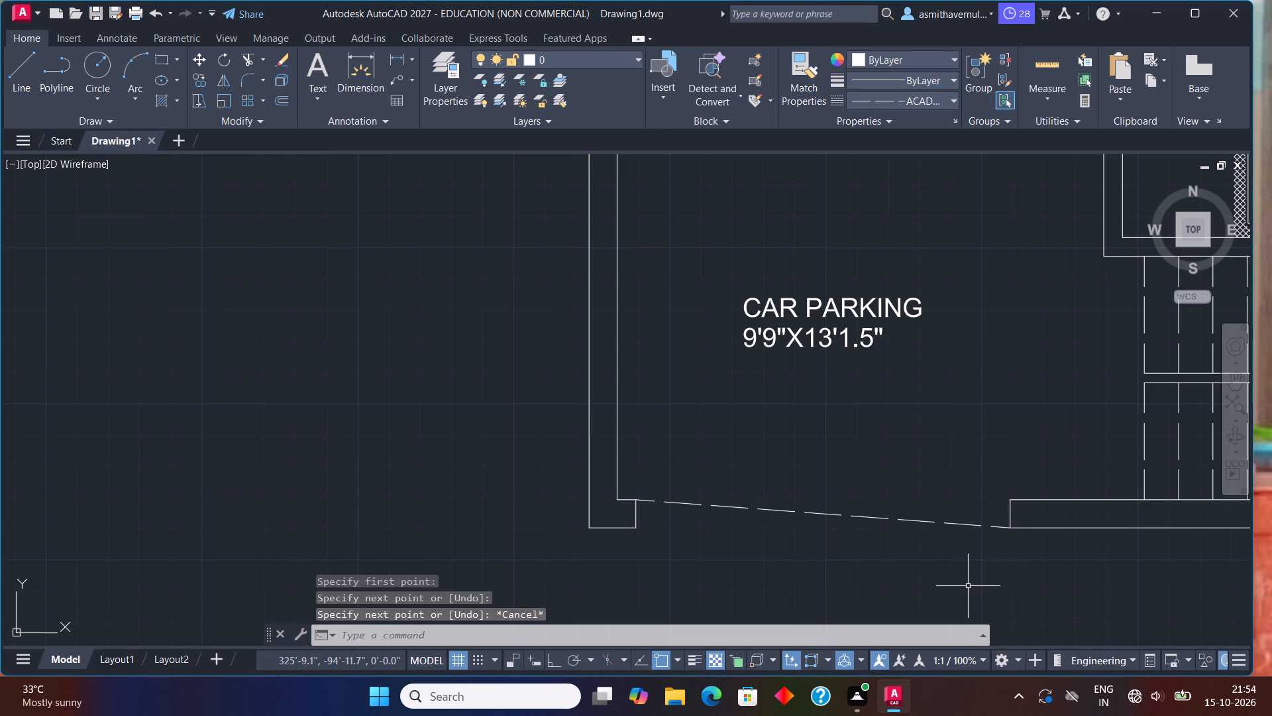
key("space")
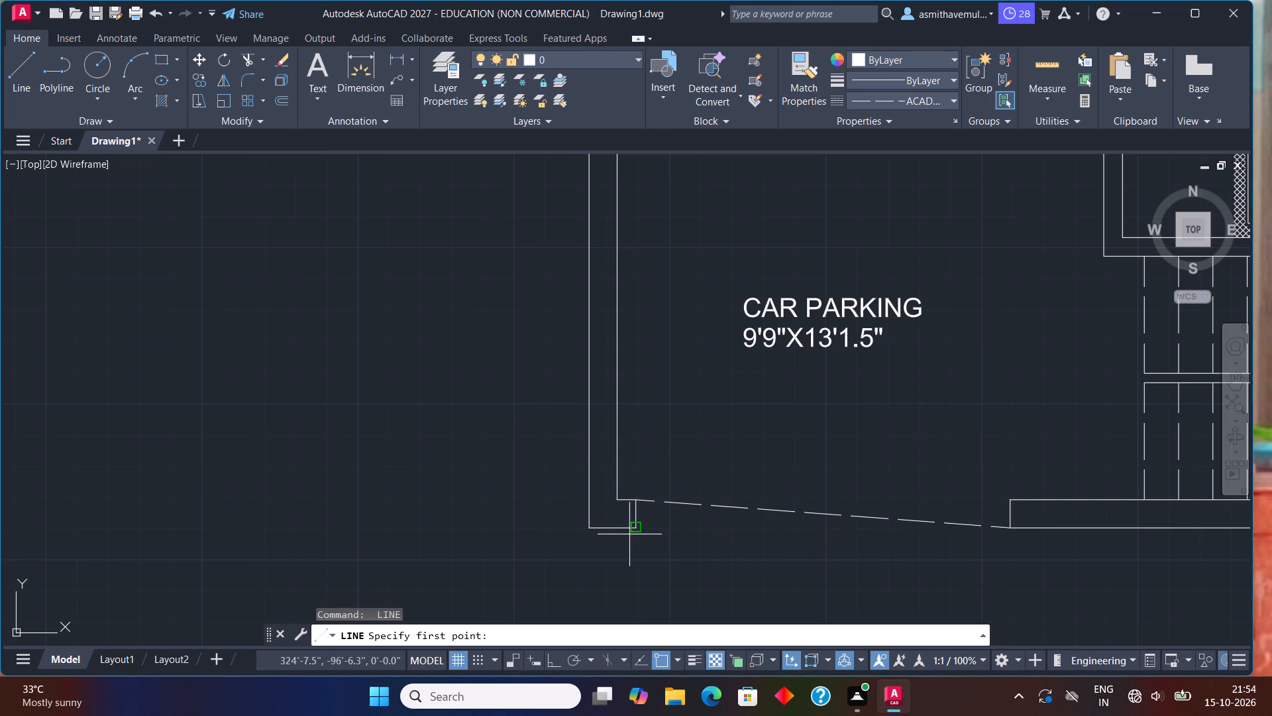
left_click(638, 528)
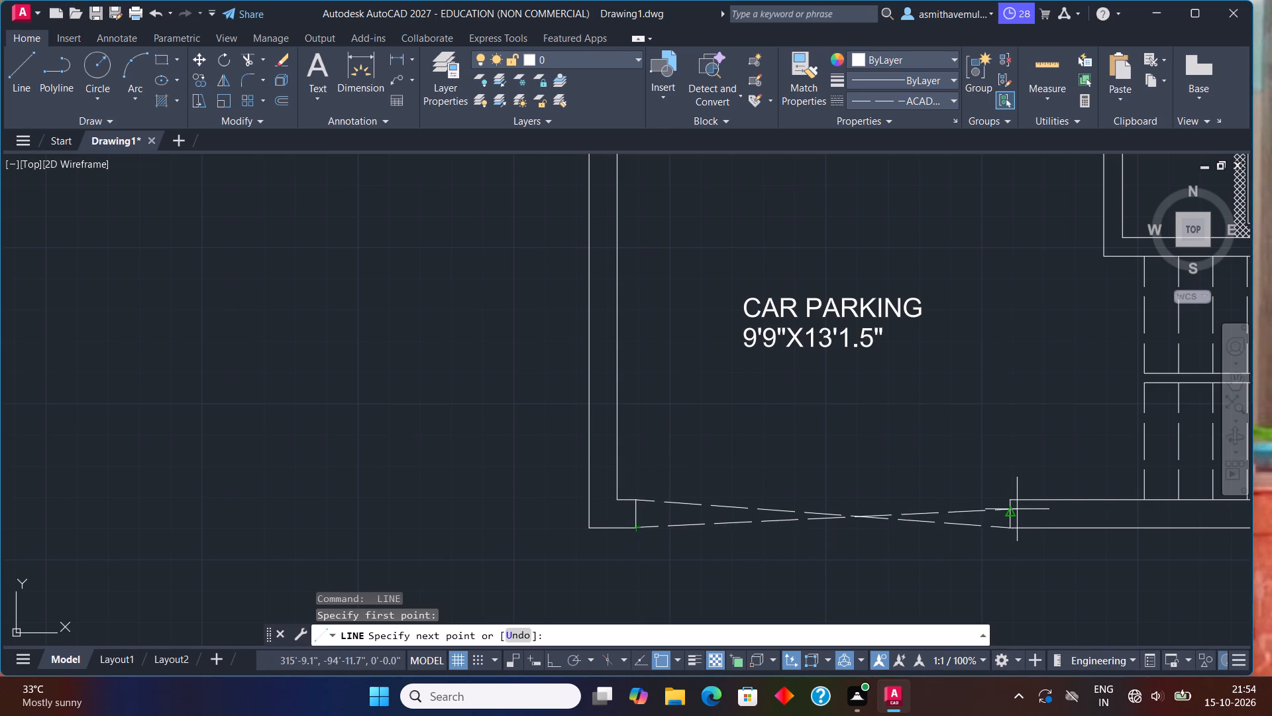
left_click(1014, 501)
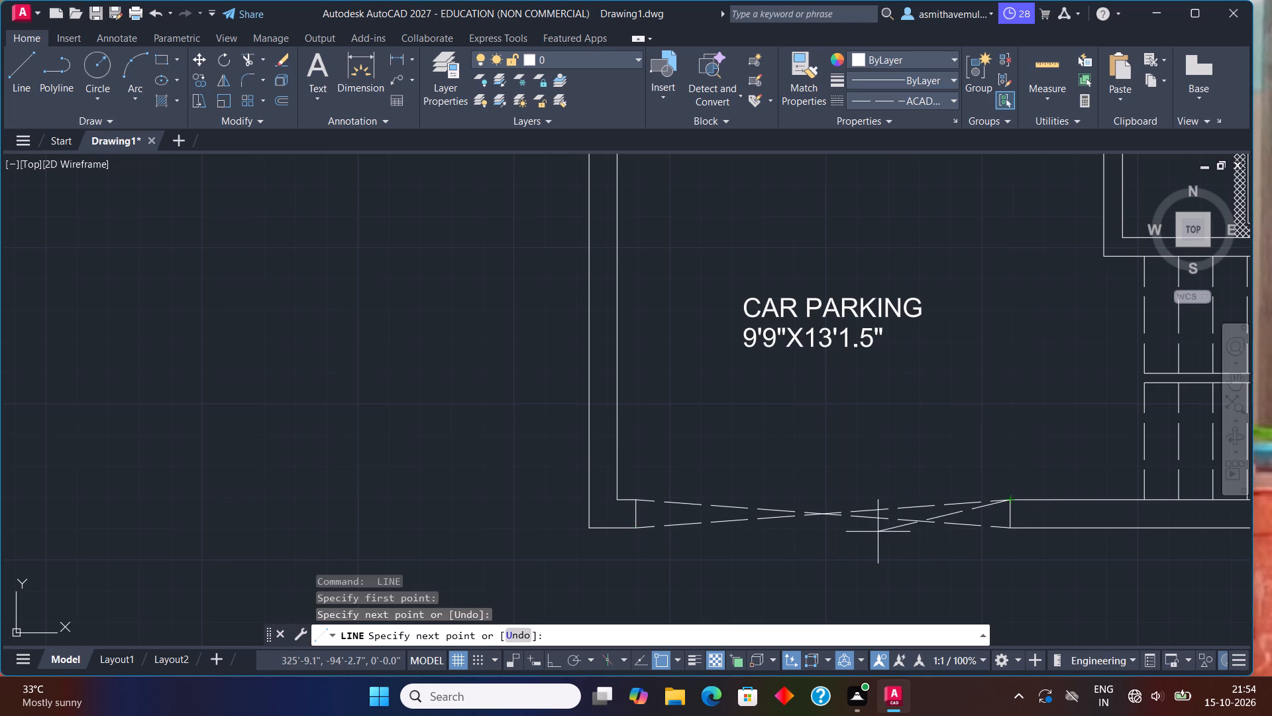
key("Escape")
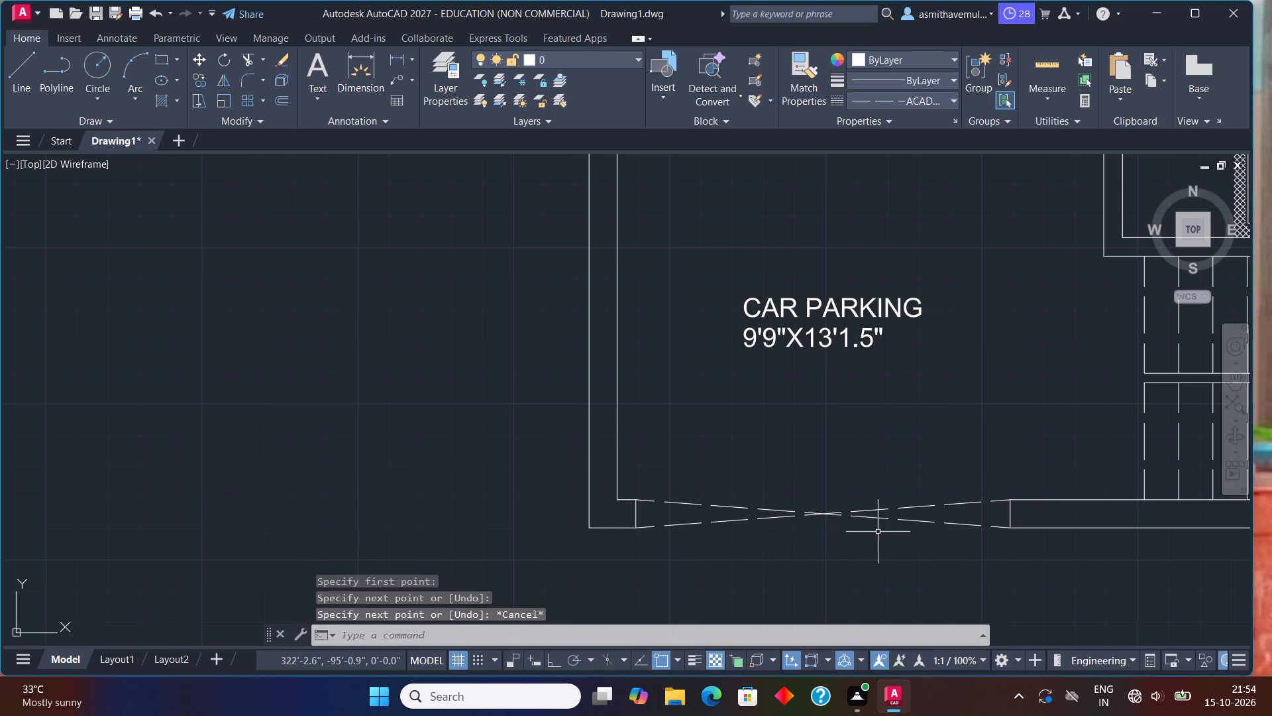
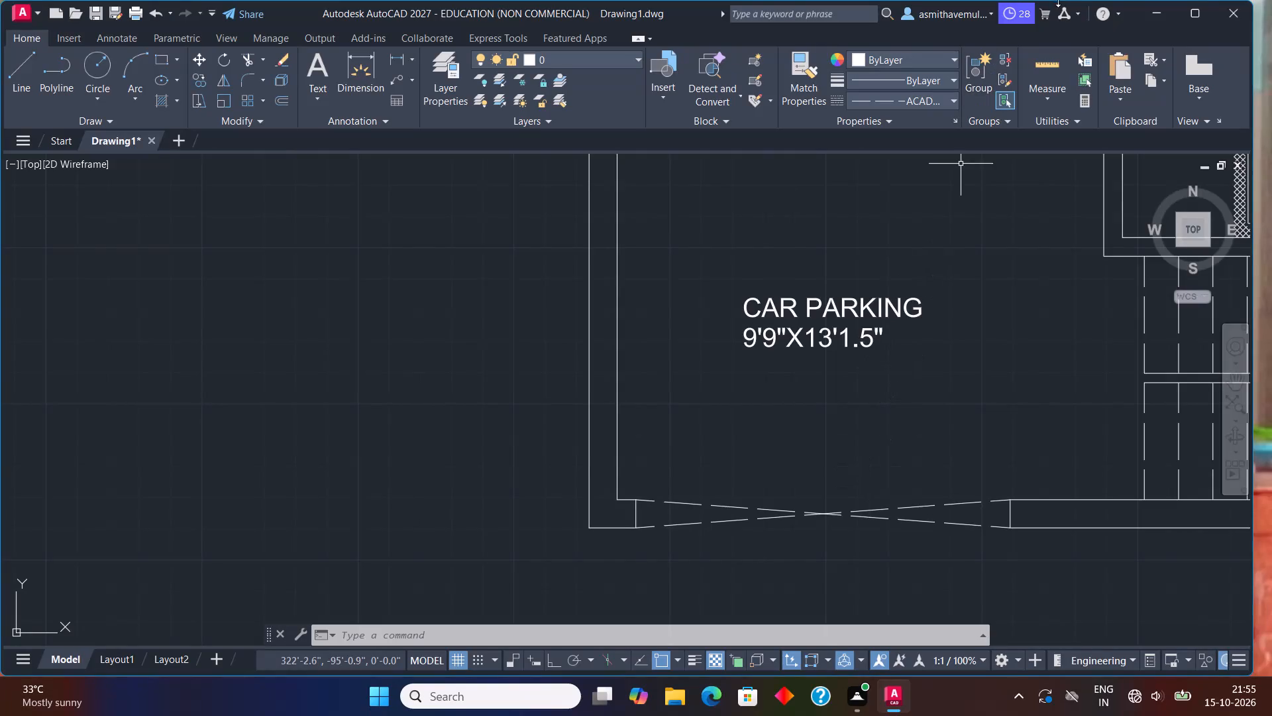
Set the current linetype back to ByLayer.
left_click(861, 95)
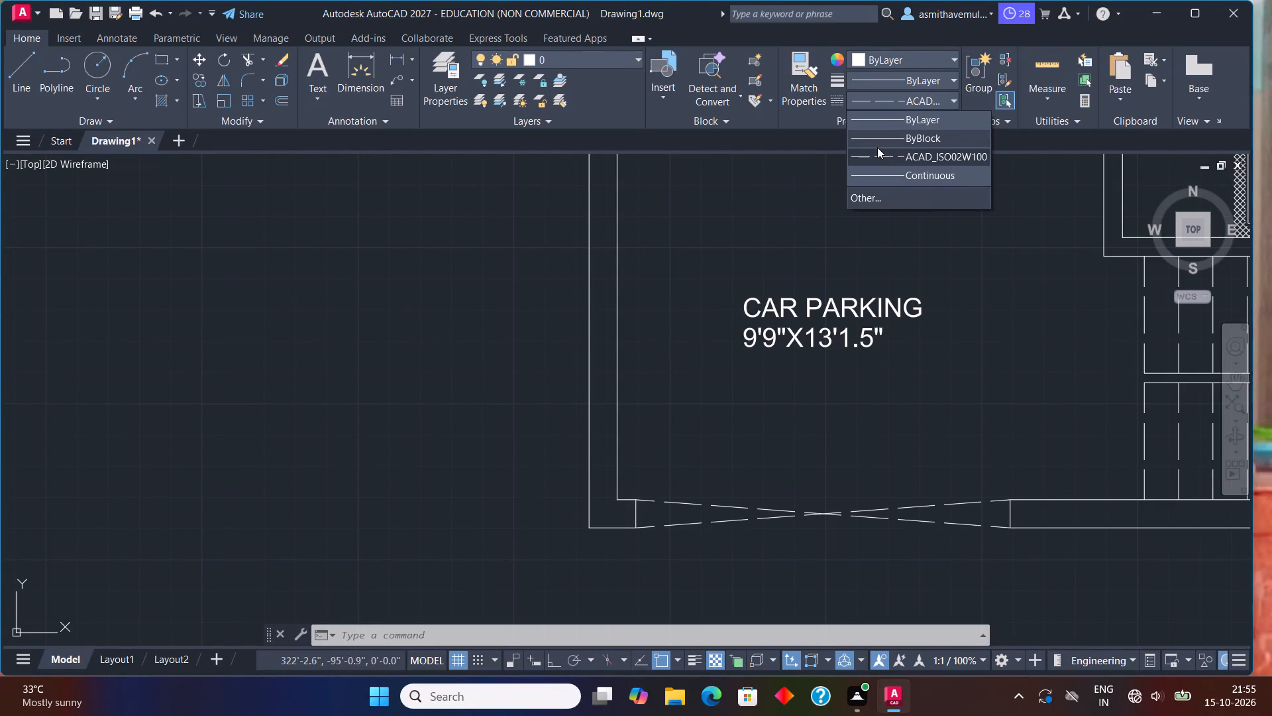
left_click(892, 115)
Add a horizontal linear dimension for the house's overall width, between the outer wall corners, placed just outside the bedrooms' window wall.
scroll(895, 326, "down", 4)
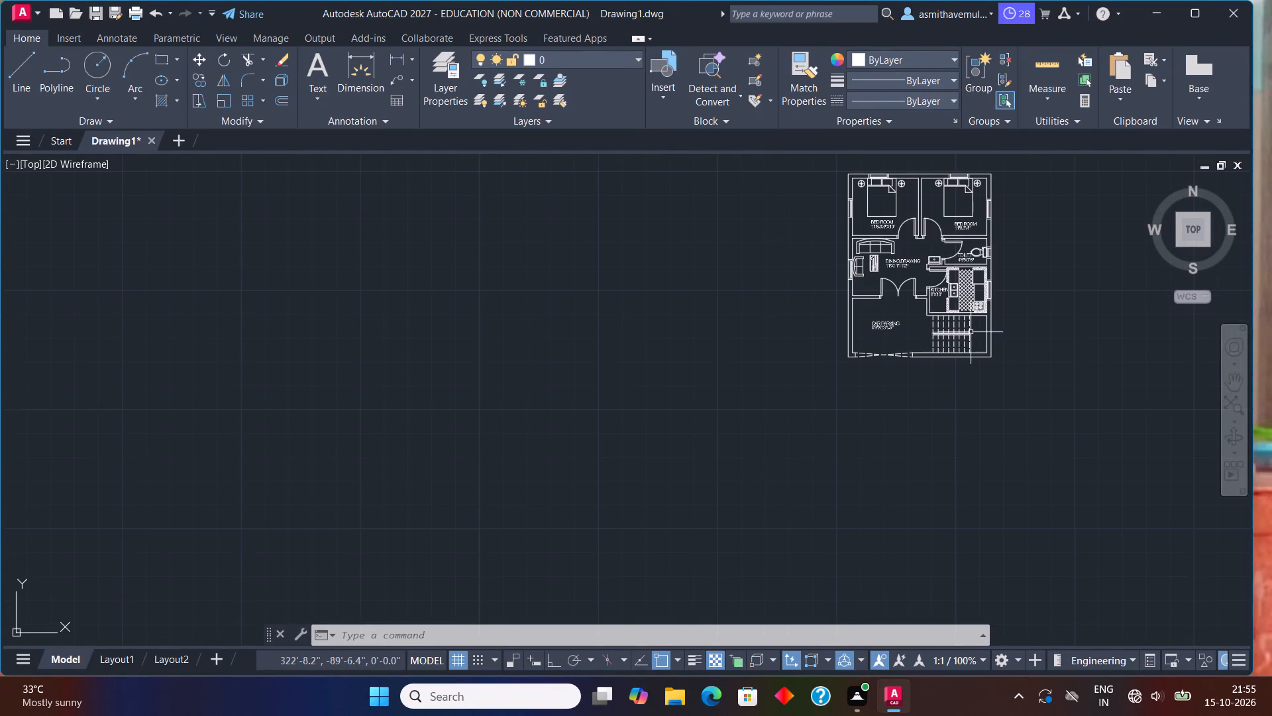
middle_click_drag(971, 331, 771, 435)
scroll(772, 237, "up", 2)
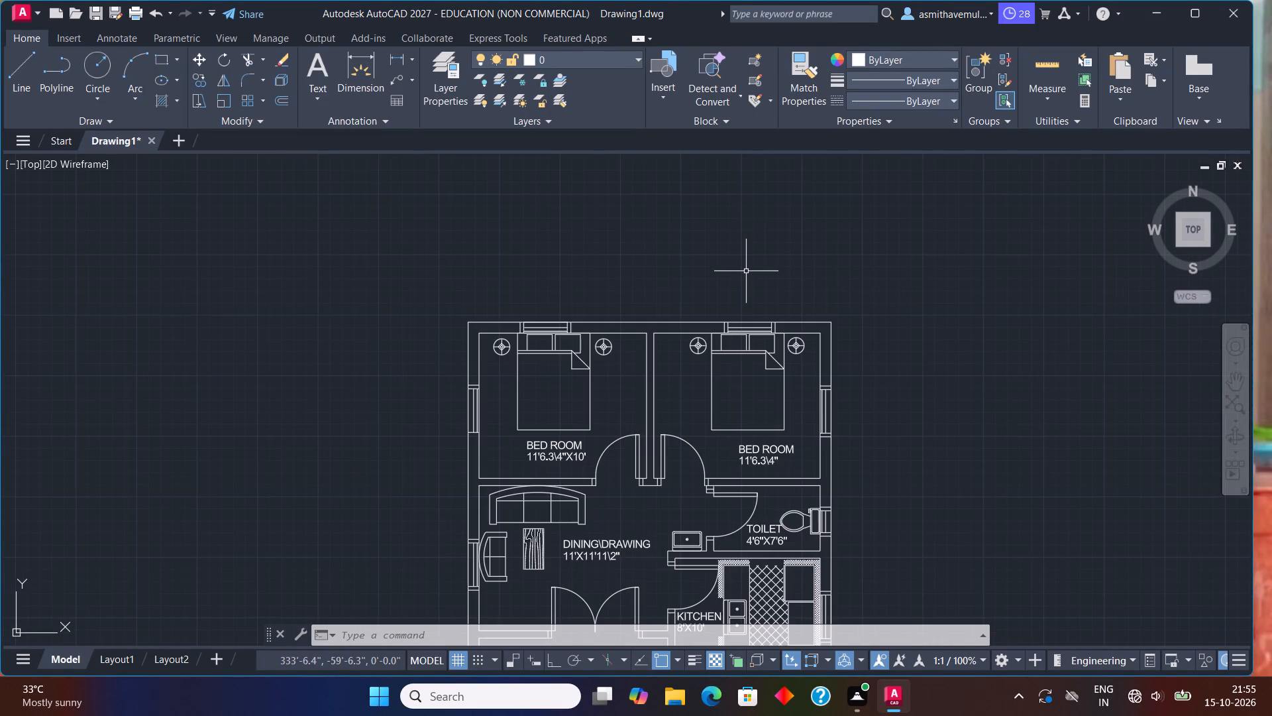
type("DLI")
key("Return")
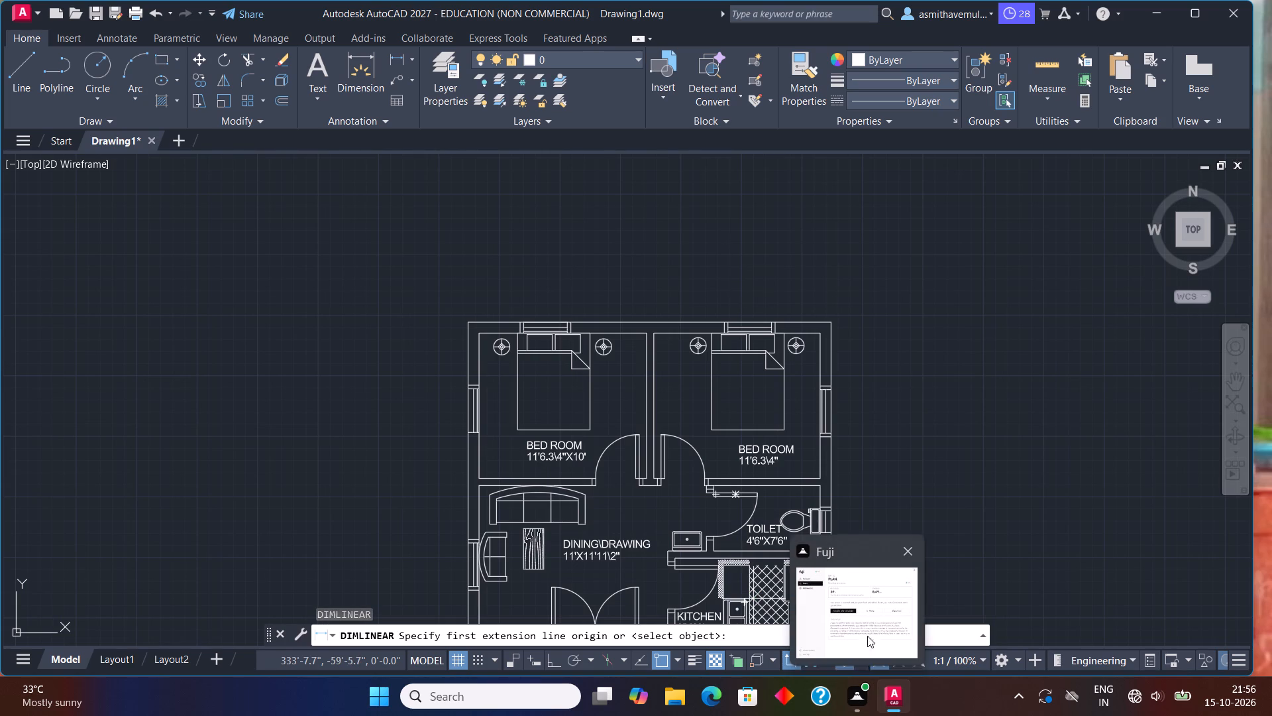
scroll(531, 339, "up", 2)
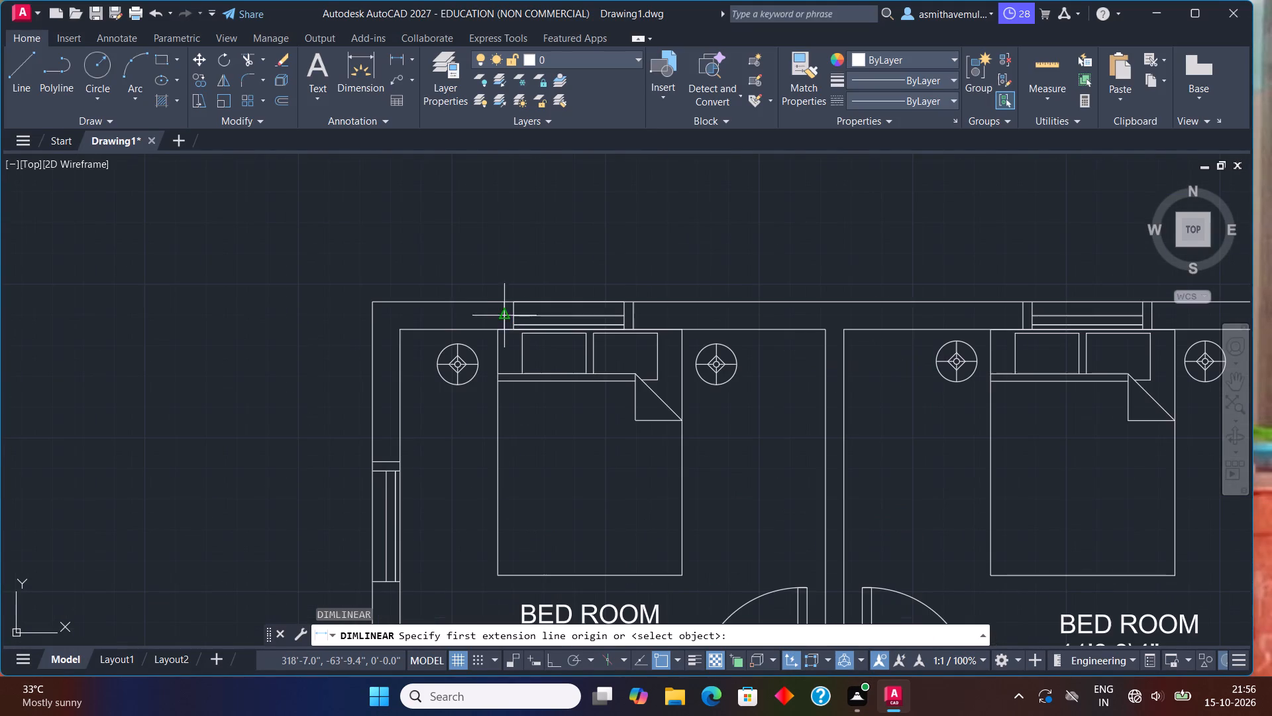
left_click(374, 300)
scroll(843, 340, "down", 2)
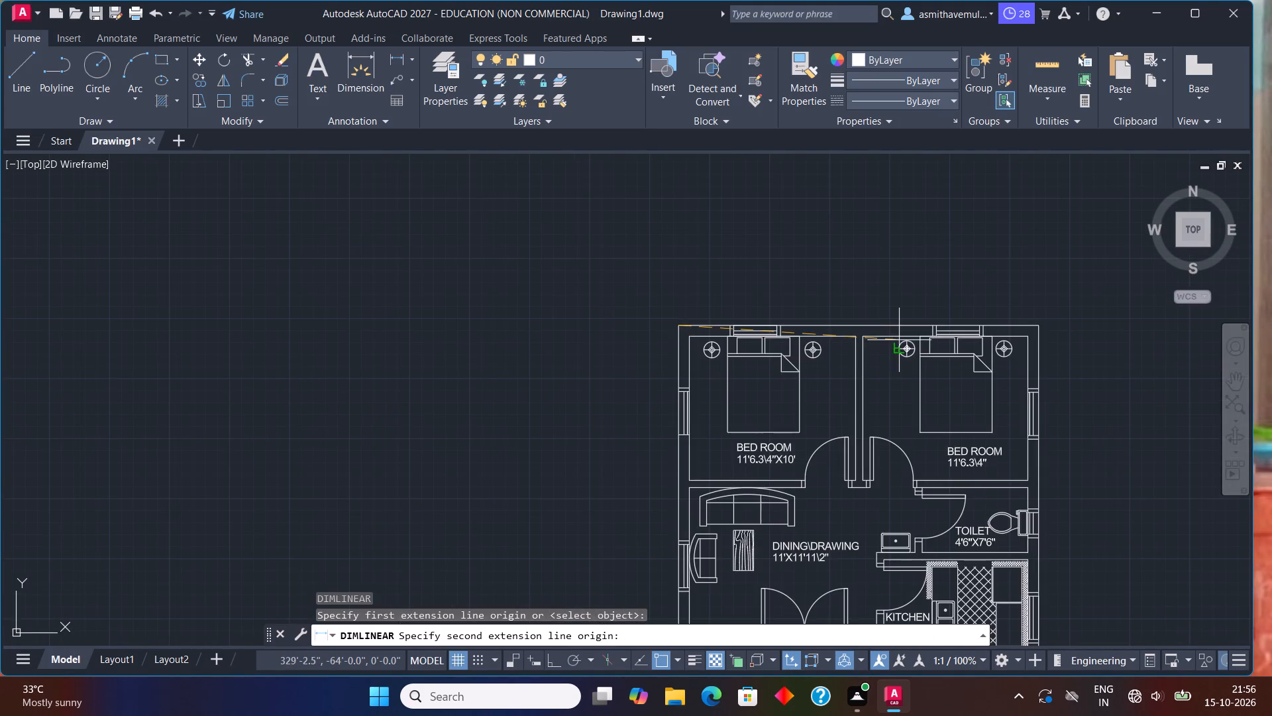
middle_click_drag(900, 340, 522, 324)
scroll(601, 329, "up", 2)
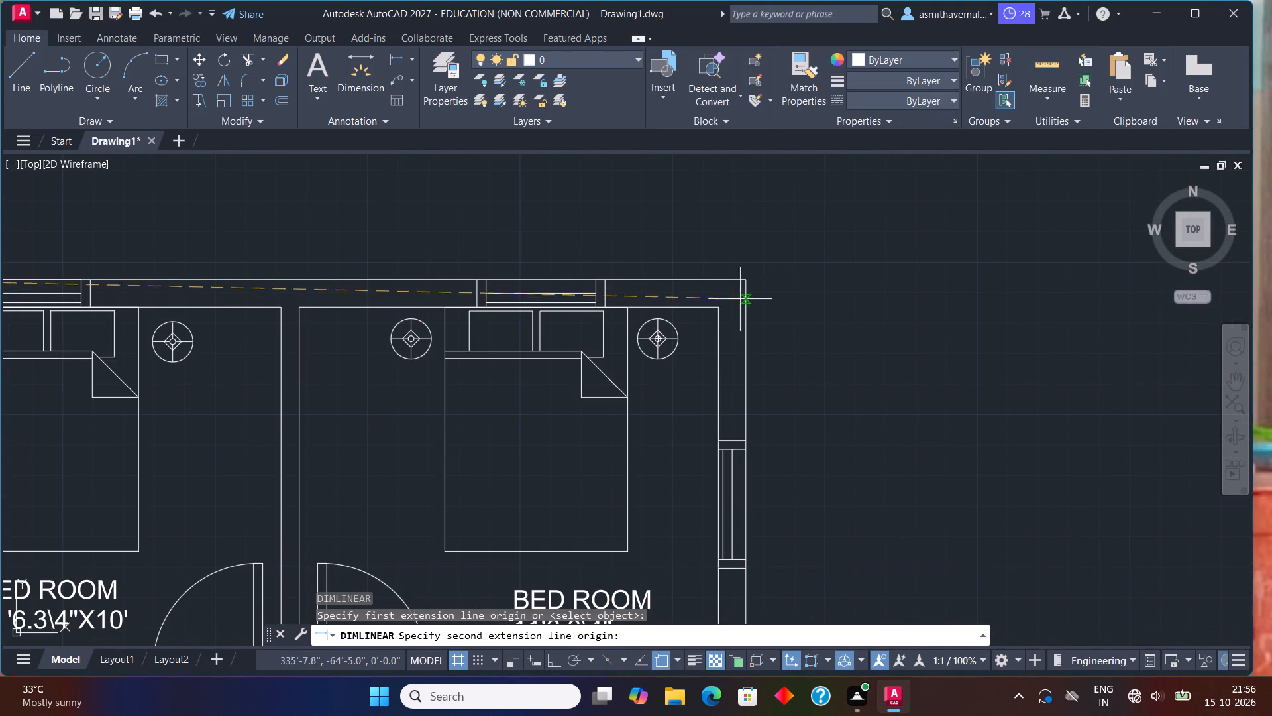
left_click(746, 278)
left_click(746, 223)
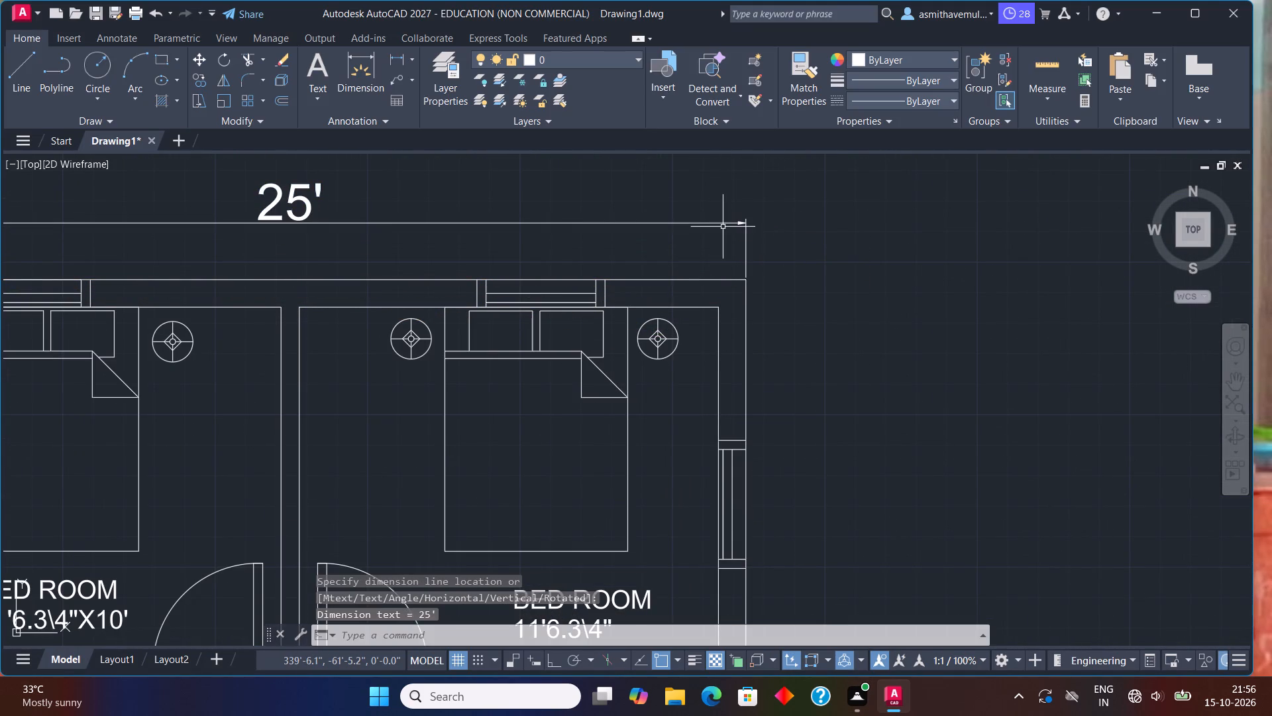
Add a vertical linear dimension for the house's overall depth, placed outside the outer wall beside the toilet, kitchen and stairs.
key("space")
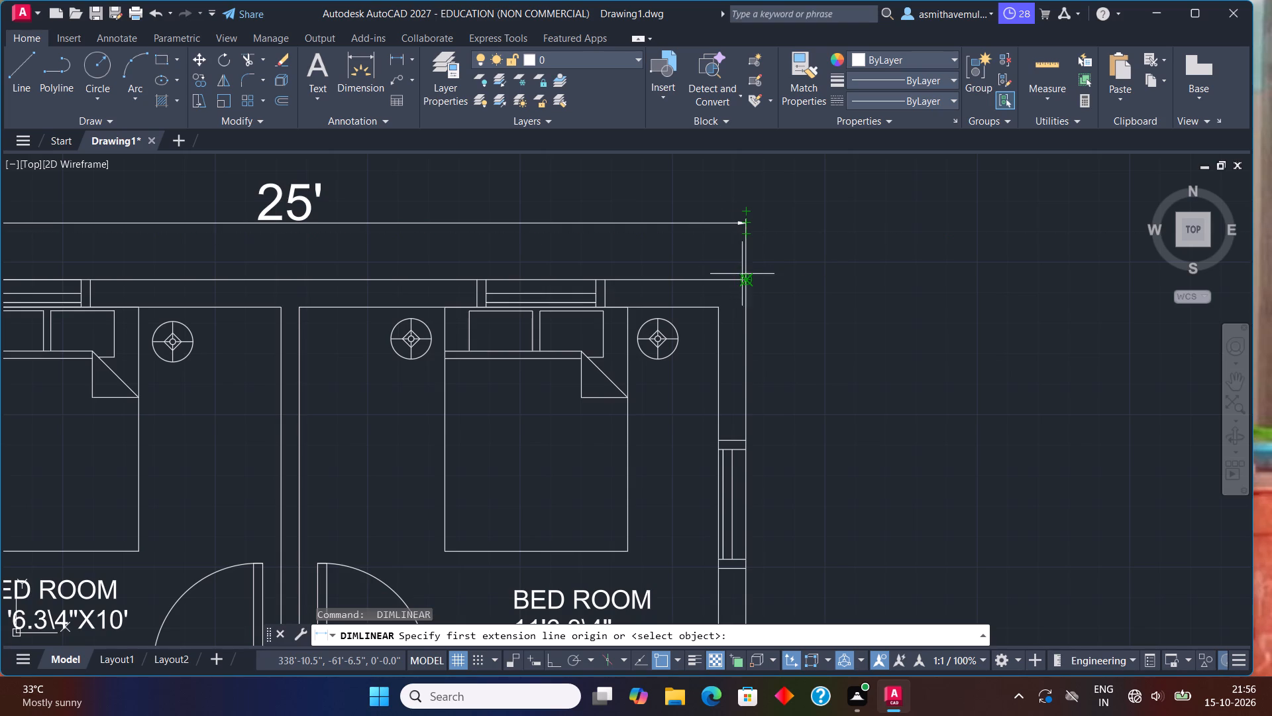
left_click(746, 278)
scroll(748, 281, "down", 1)
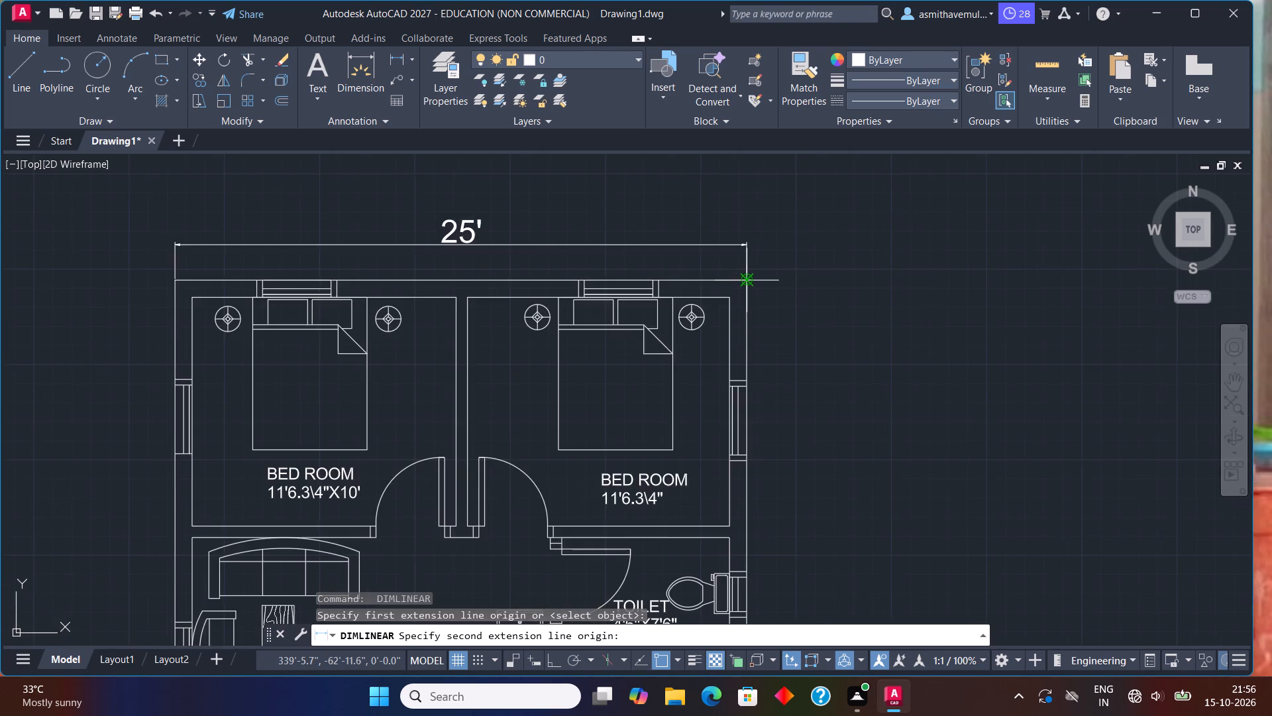
scroll(748, 282, "down", 2)
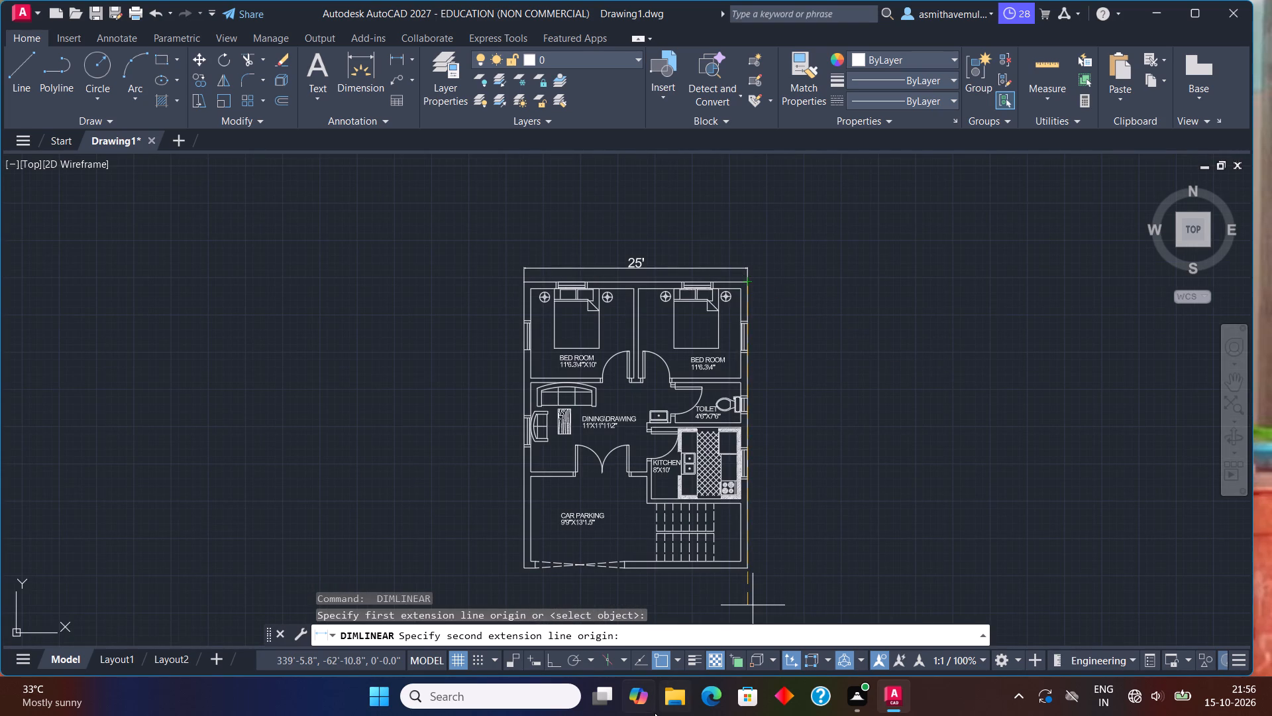
scroll(667, 659, "up", 1)
scroll(745, 567, "up", 2)
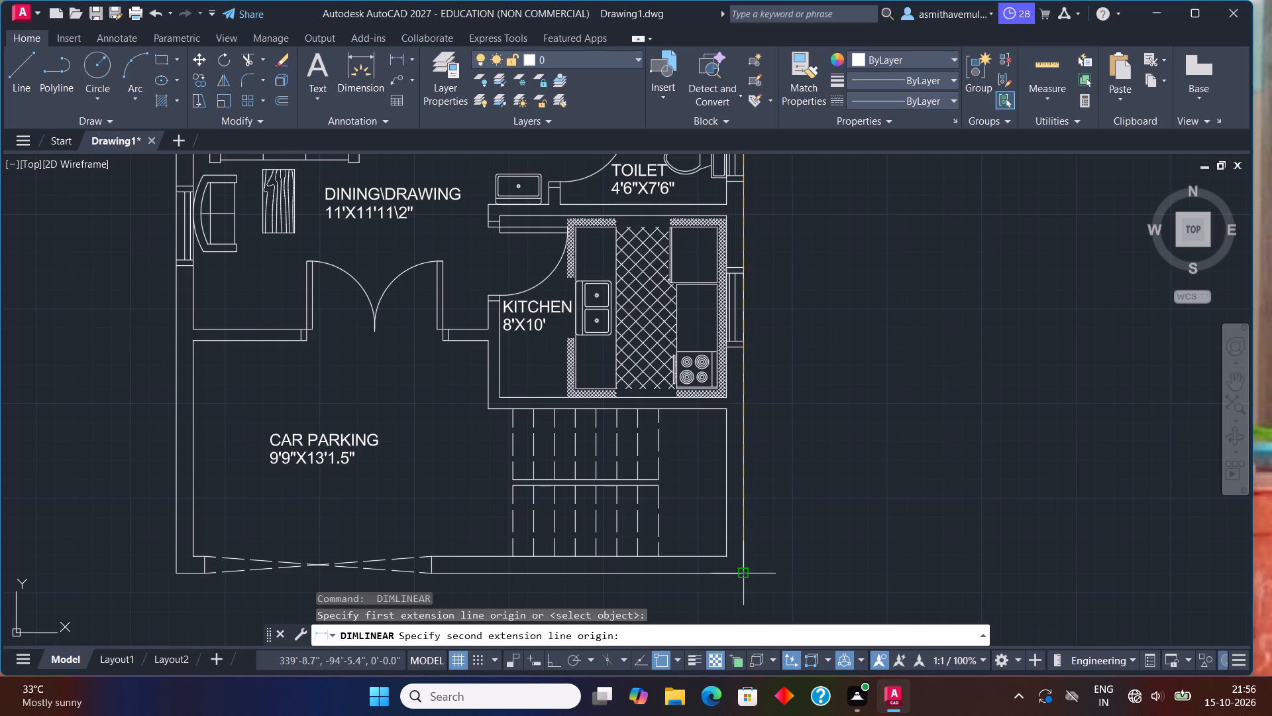
left_click(742, 573)
left_click(825, 575)
Save the drawing to the Desktop under the file name PLAN as an AutoCAD 2018 Drawing.
scroll(903, 556, "down", 1)
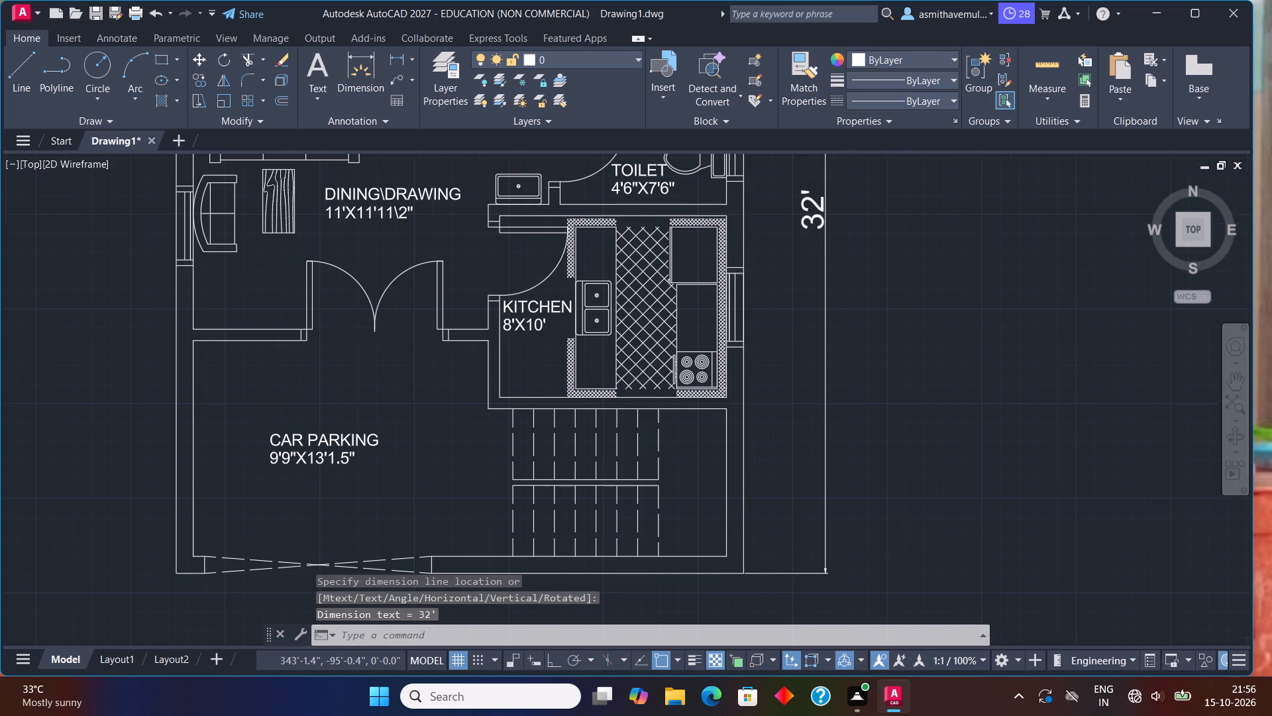
scroll(902, 556, "down", 1)
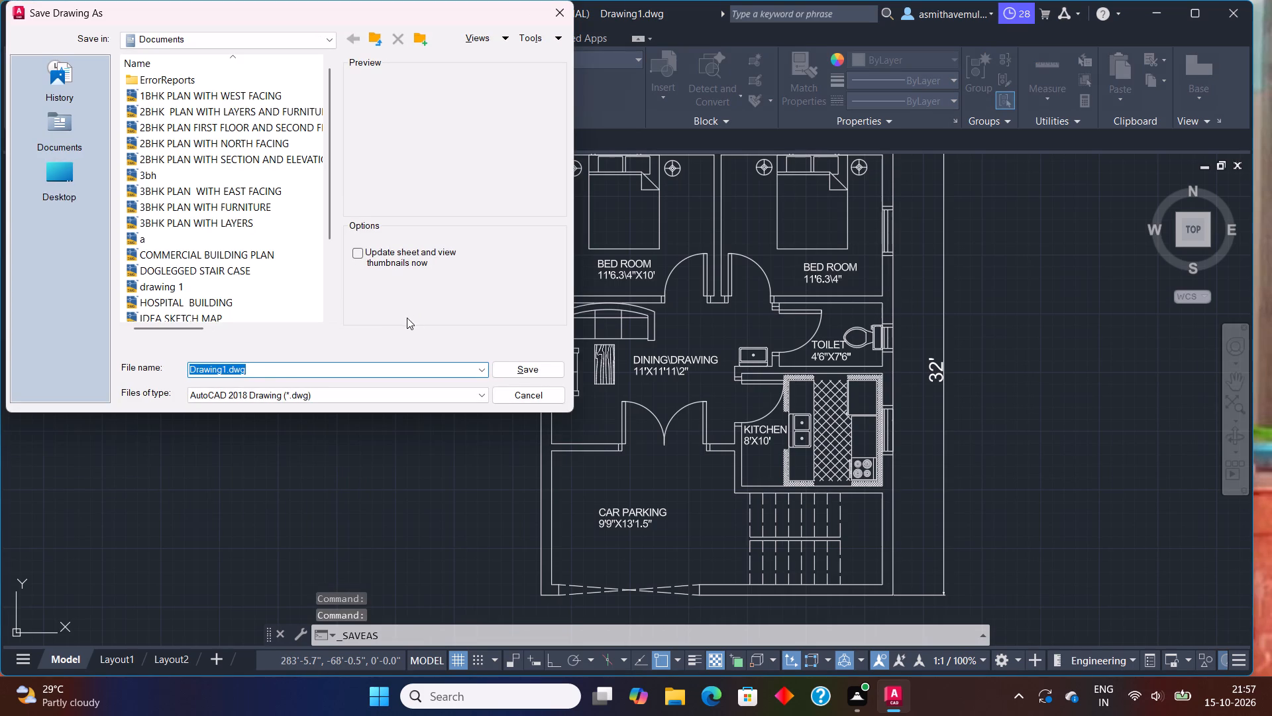
key("BackSpace")
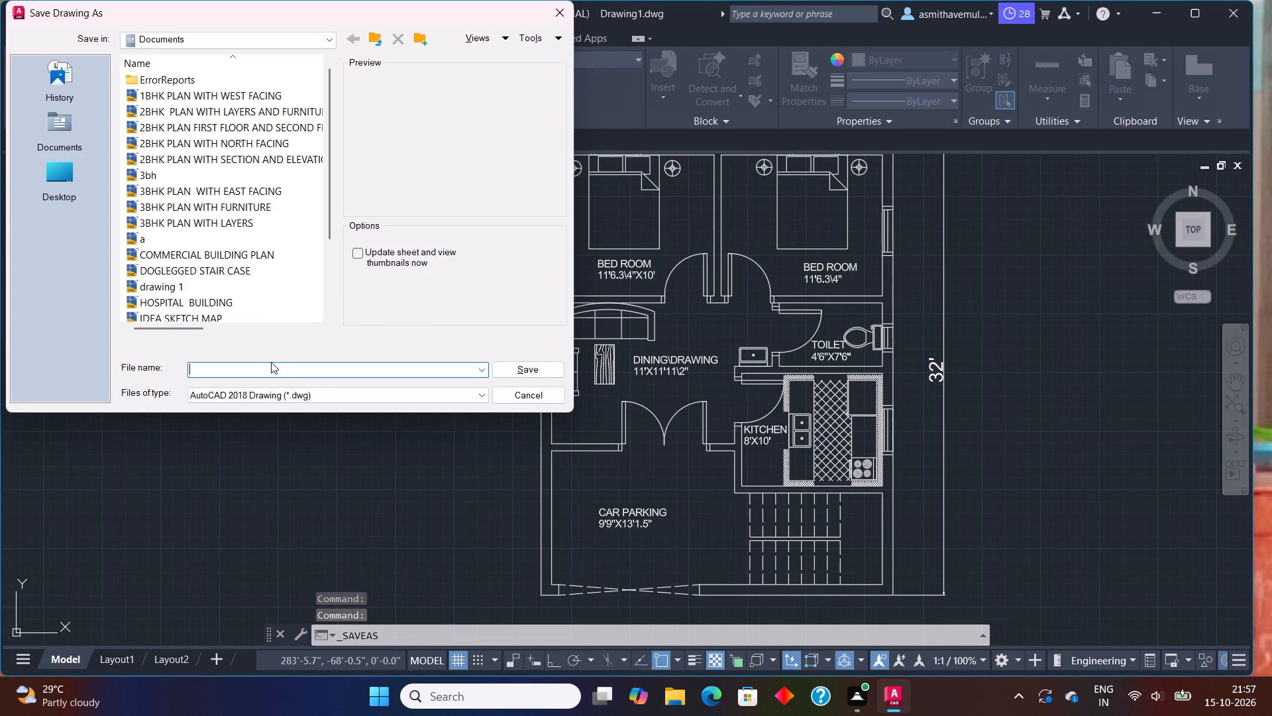
left_click(66, 197)
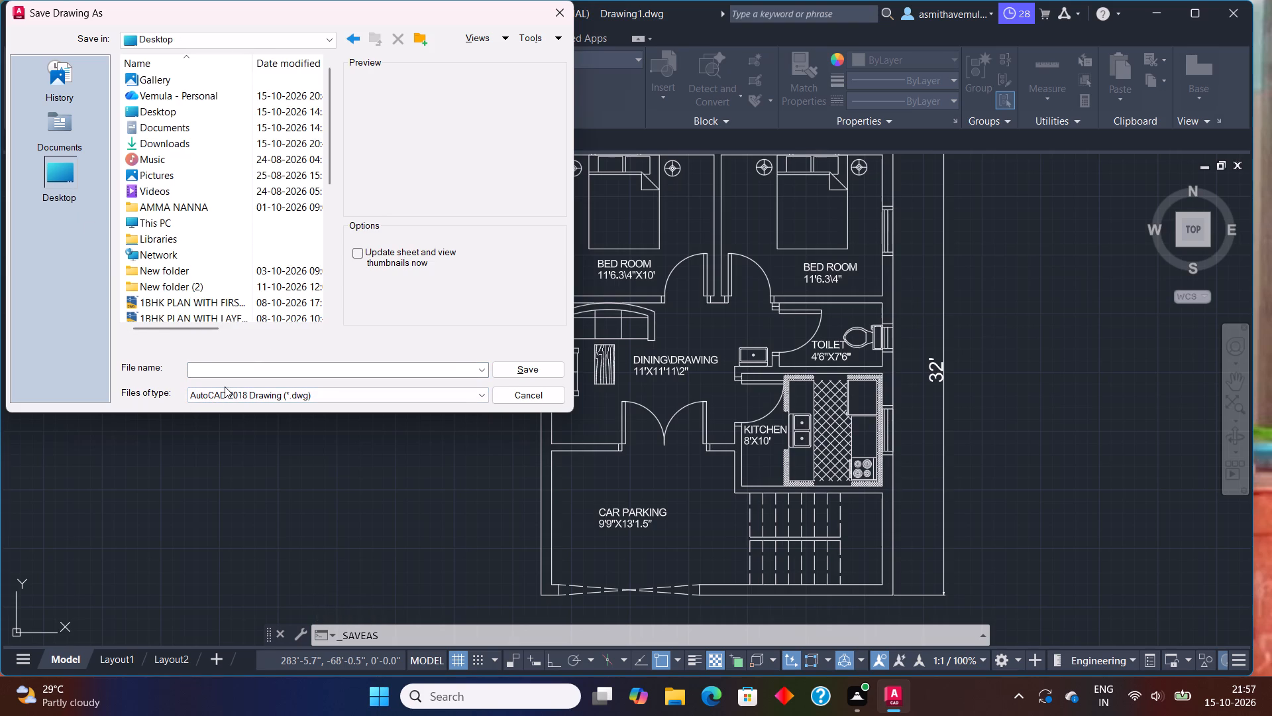
type("PL")
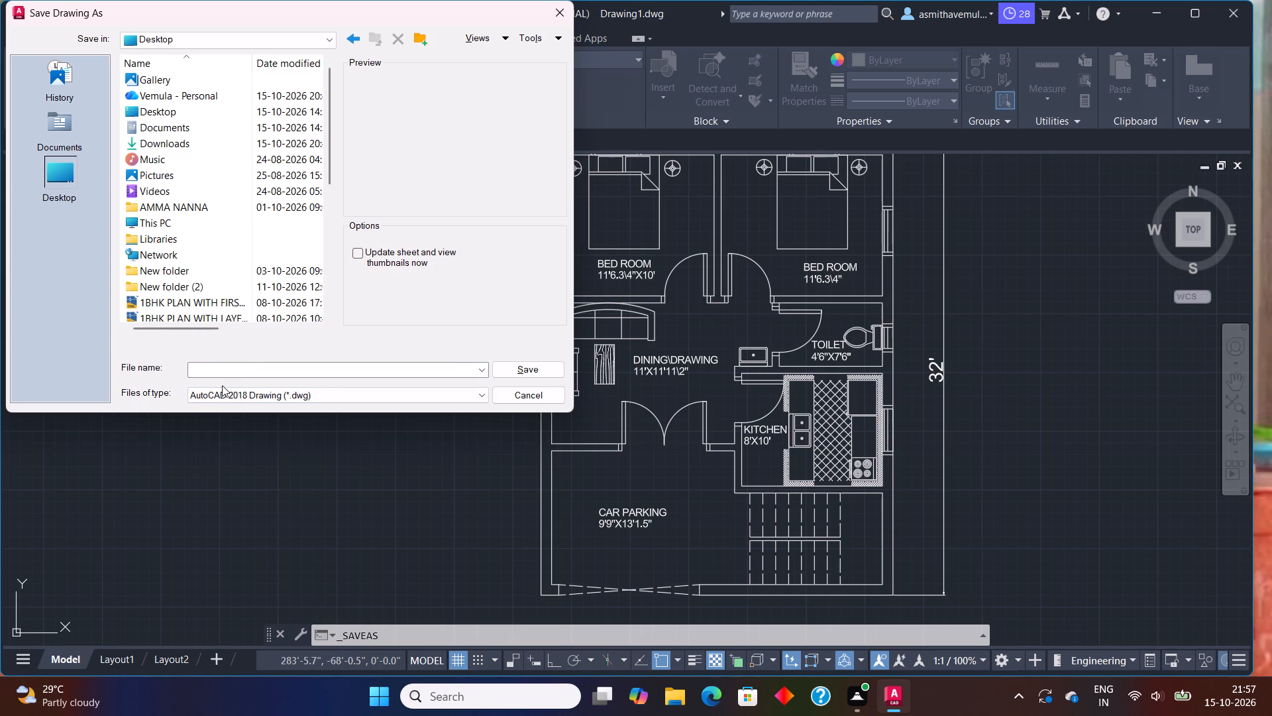
left_click(225, 369)
type("PLAM")
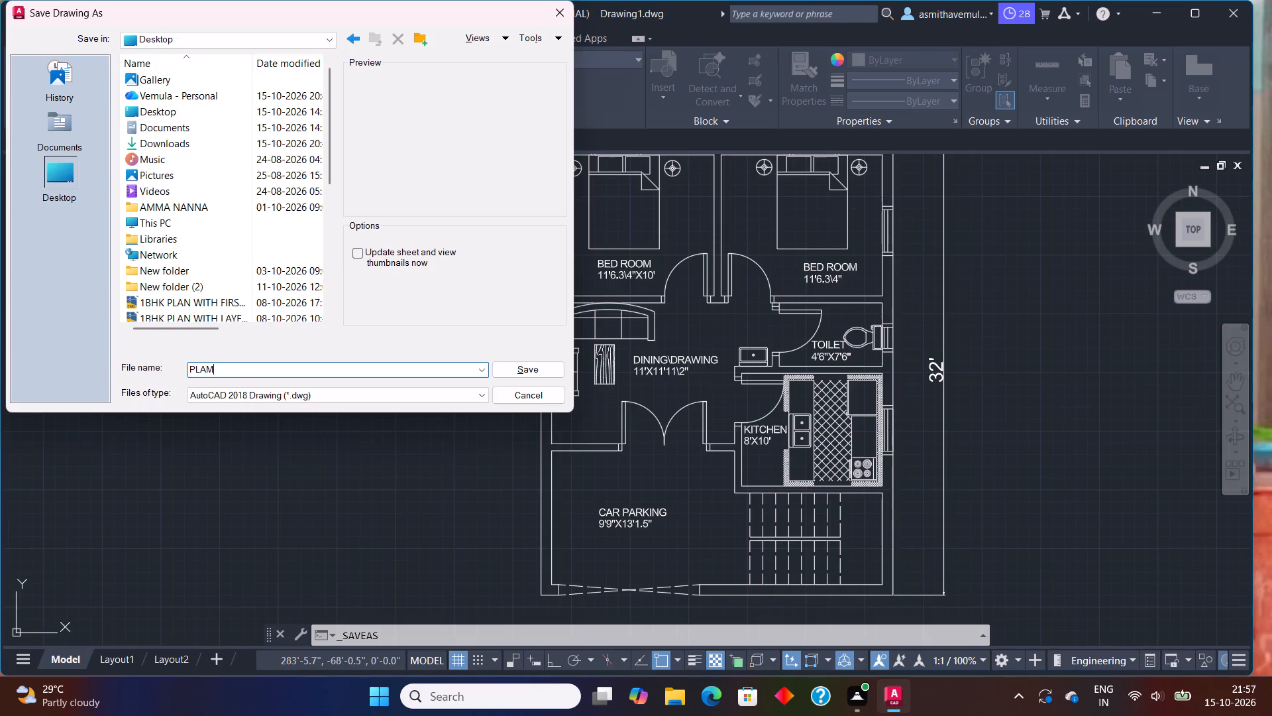
key("BackSpace")
key("n")
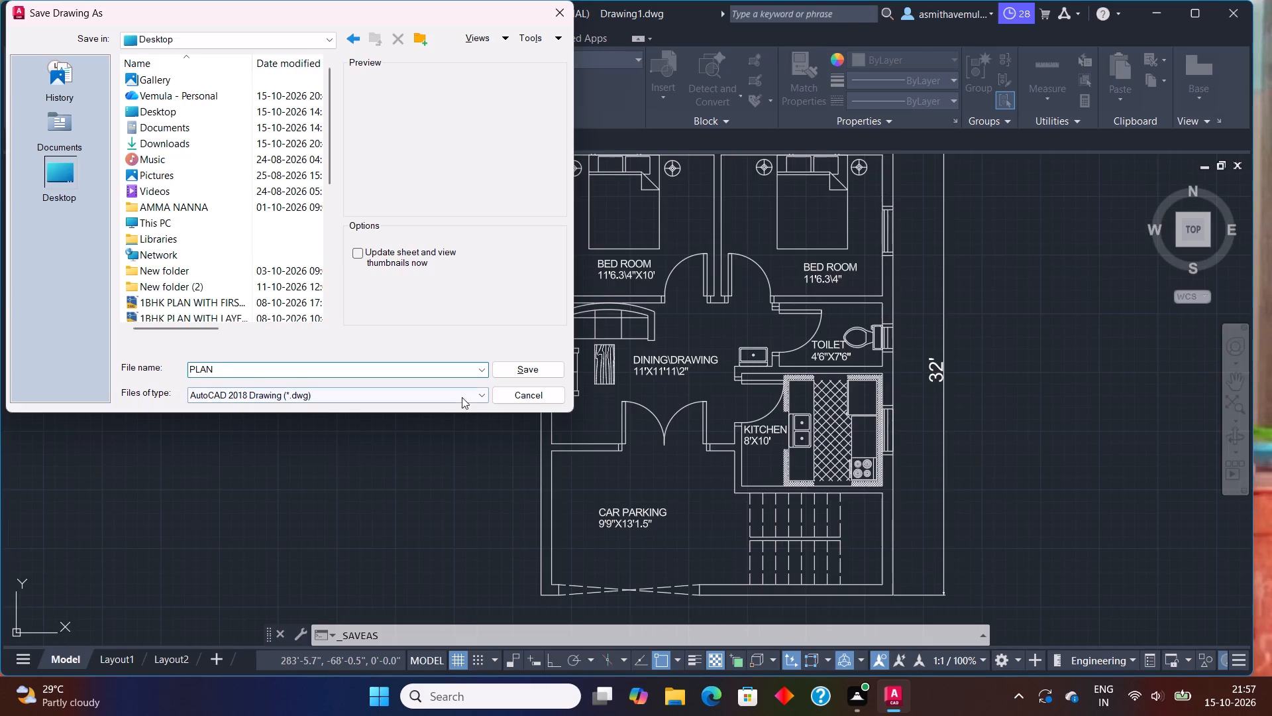
left_click(525, 375)
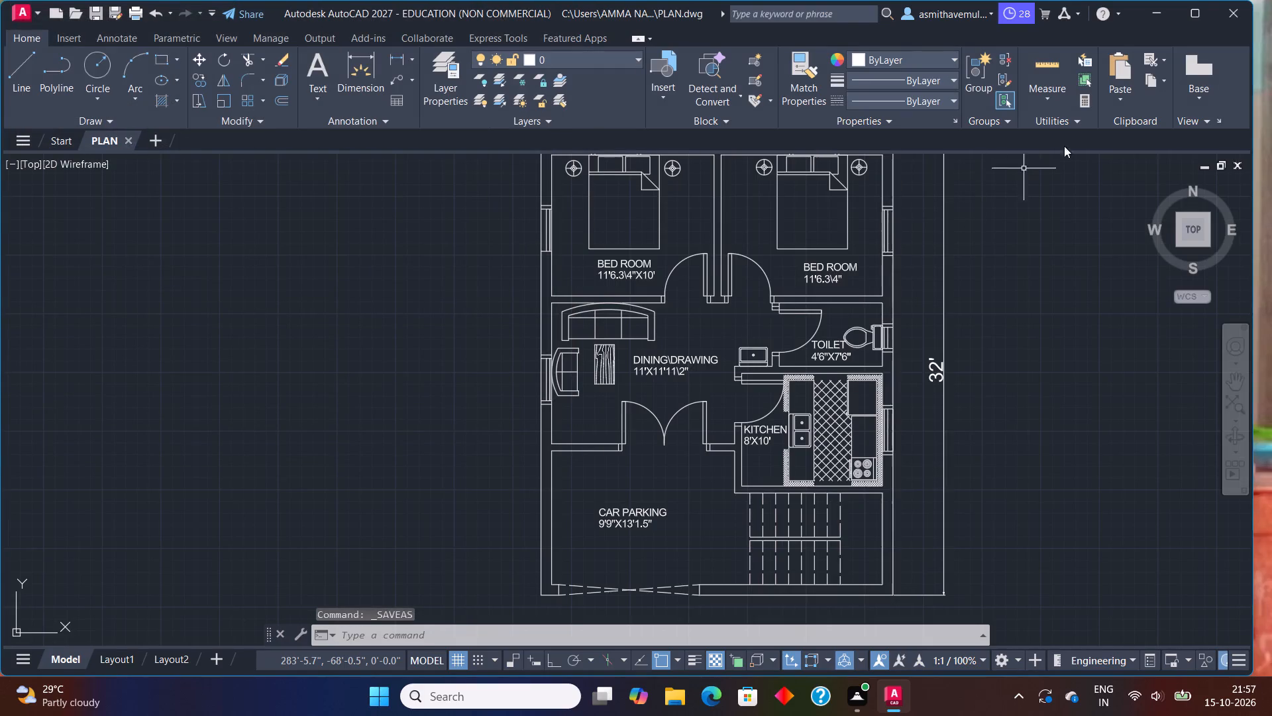
Close AutoCAD.
left_click(1247, 17)
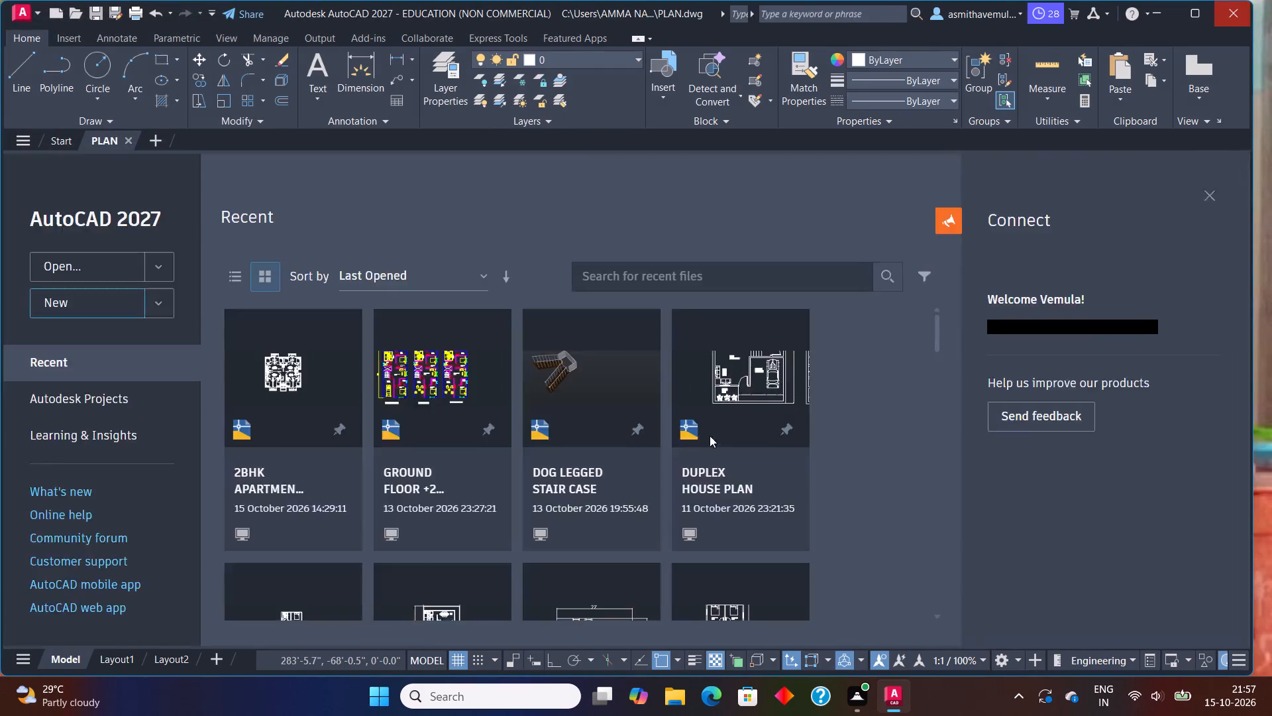